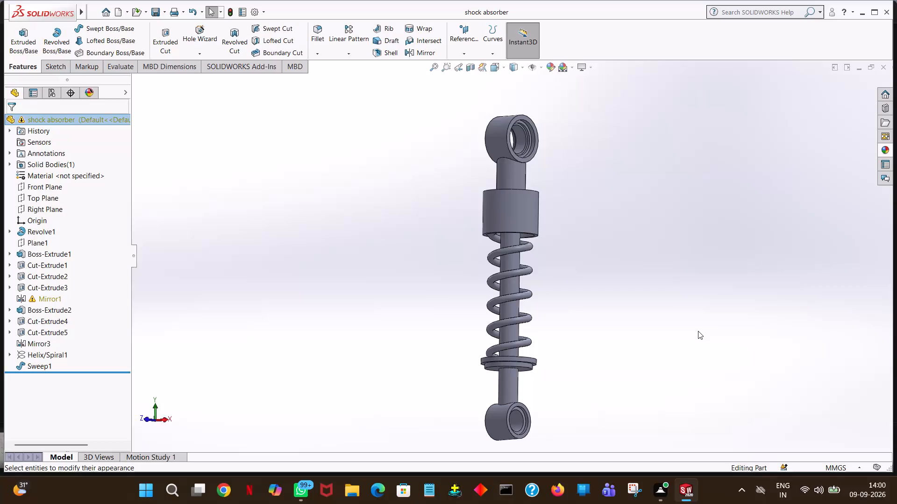
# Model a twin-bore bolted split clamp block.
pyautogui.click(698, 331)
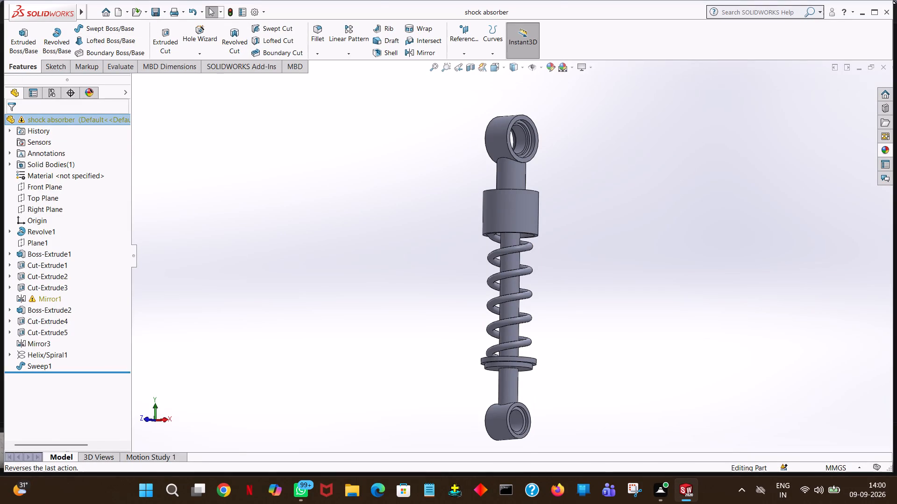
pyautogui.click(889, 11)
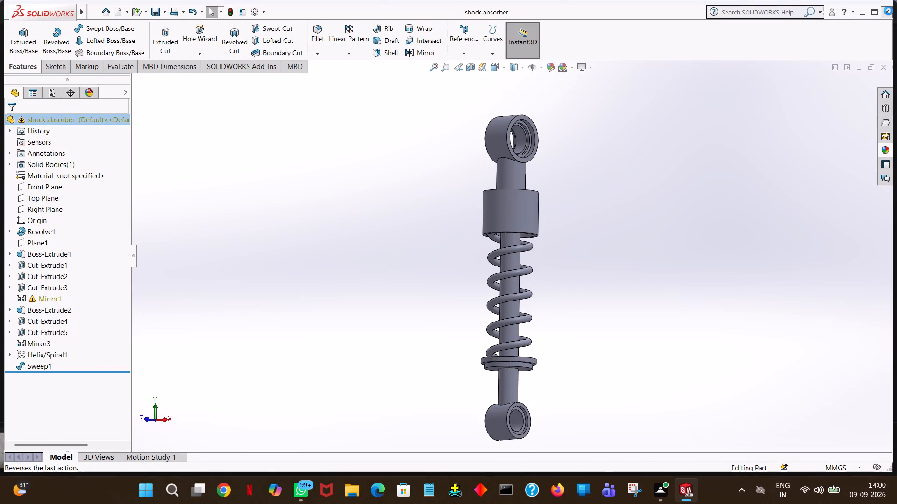
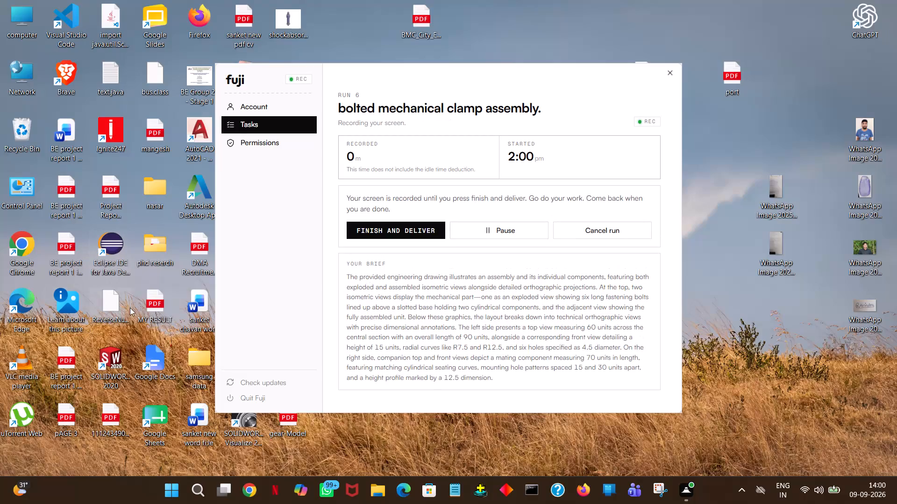
# Launch SOLIDWORKS 2020 from the desktop.
pyautogui.doubleClick(116, 357)
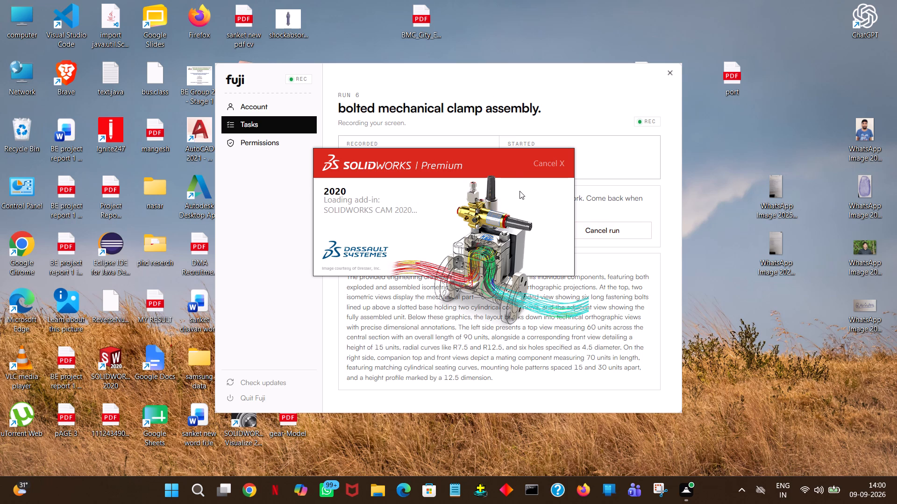
pyautogui.moveTo(517, 161); pyautogui.dragTo(518, 215)
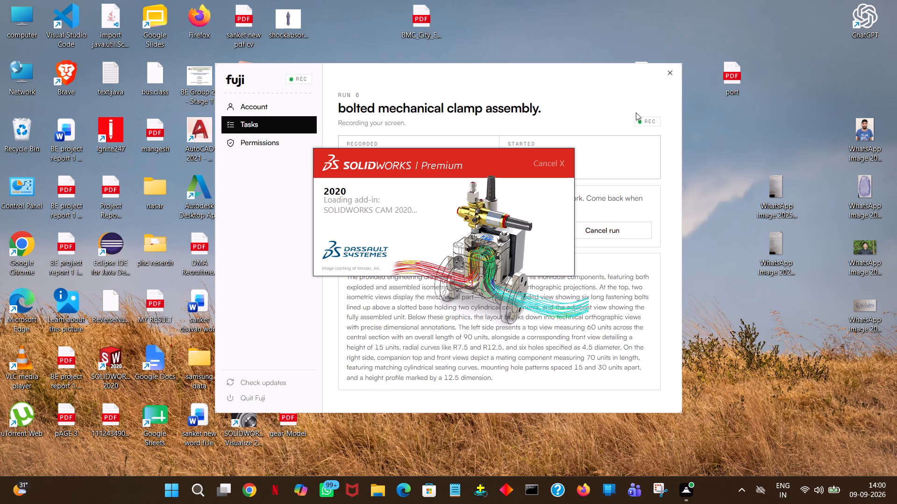
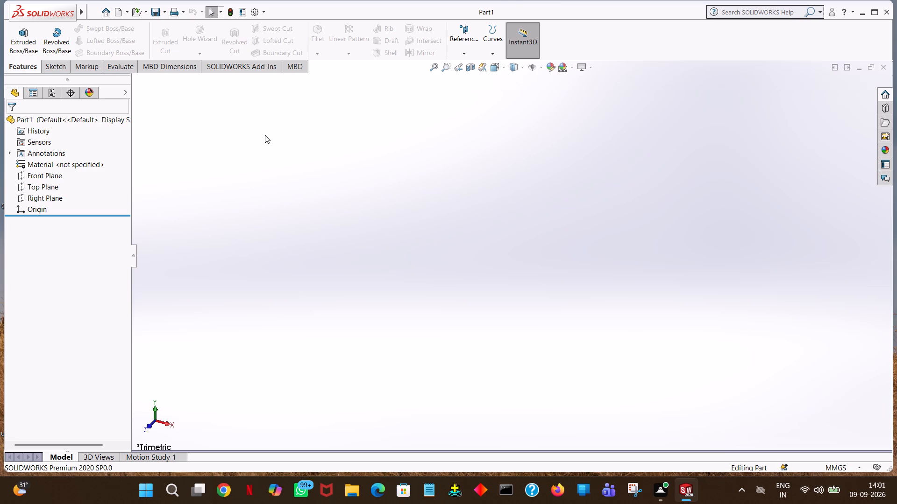
# Maximize the application window containing the new empty part.
pyautogui.click(874, 7)
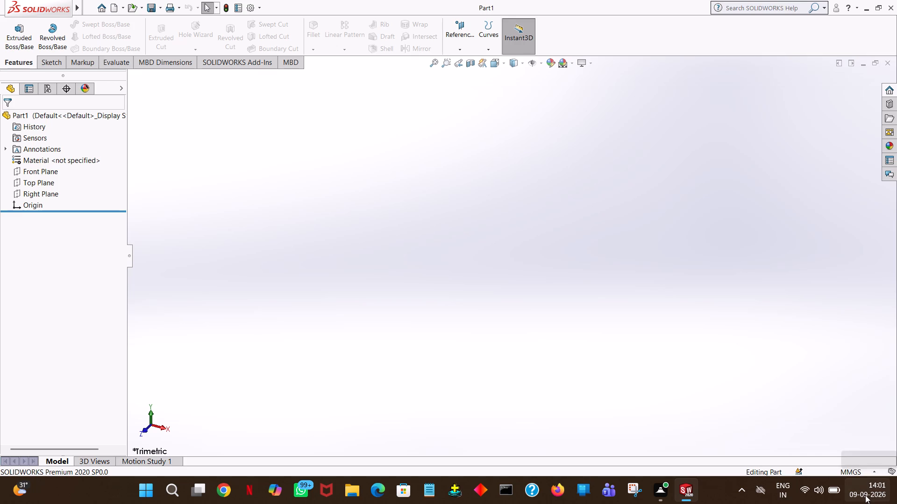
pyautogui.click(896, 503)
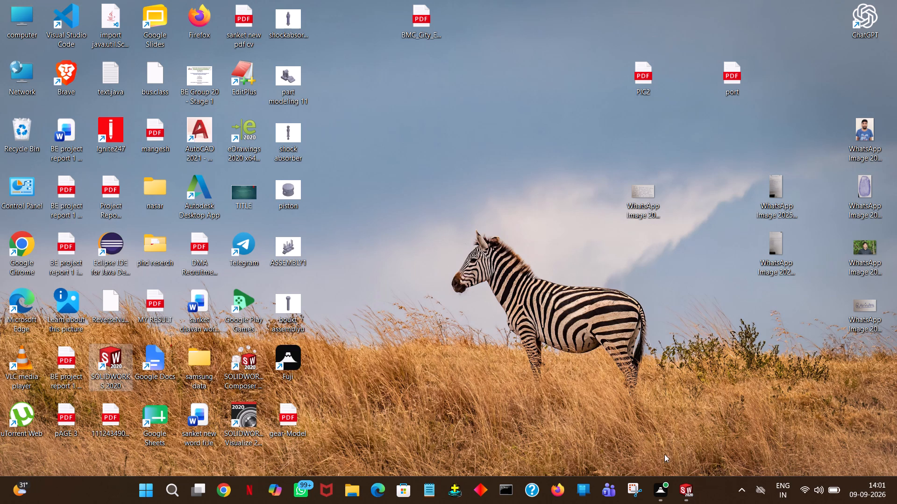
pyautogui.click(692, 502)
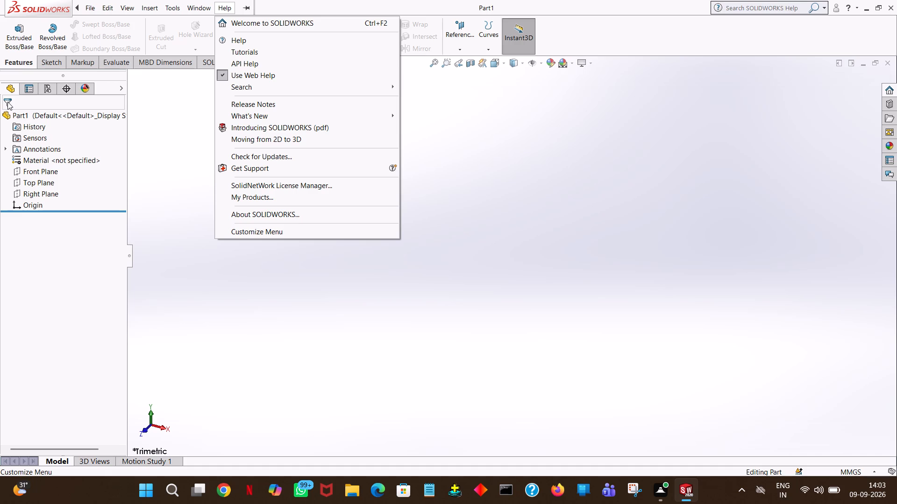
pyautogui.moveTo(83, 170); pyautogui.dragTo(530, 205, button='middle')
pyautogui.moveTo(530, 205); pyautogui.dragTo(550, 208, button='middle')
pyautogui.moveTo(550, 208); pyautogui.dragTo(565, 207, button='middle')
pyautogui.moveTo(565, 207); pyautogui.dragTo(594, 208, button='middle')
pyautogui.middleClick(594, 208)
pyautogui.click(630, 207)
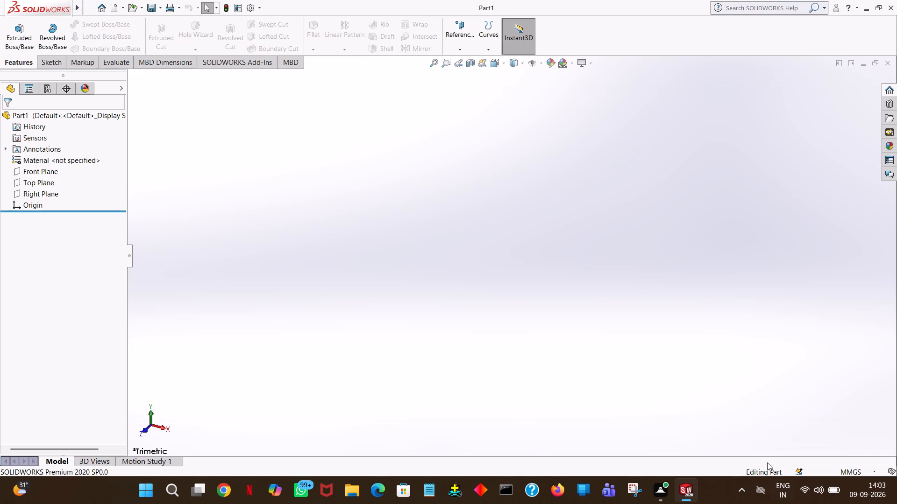
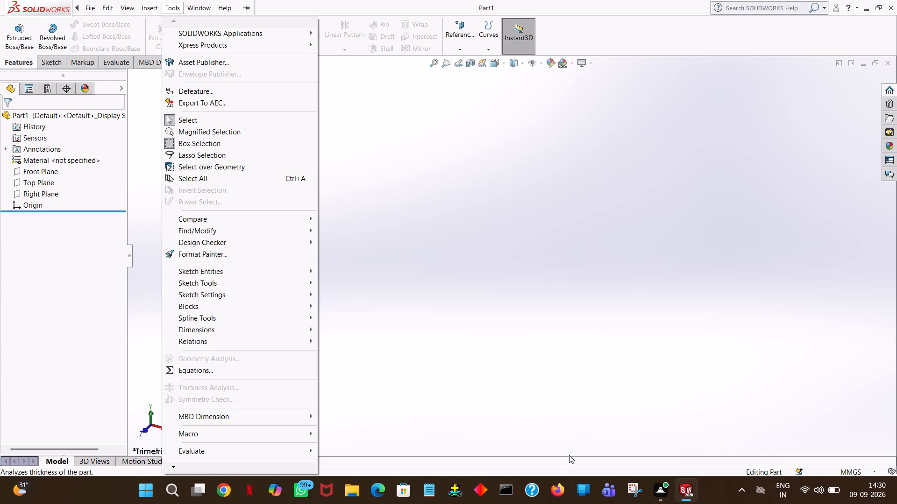
# Open a new sketch on the Top Plane of the empty part.
pyautogui.click(430, 211)
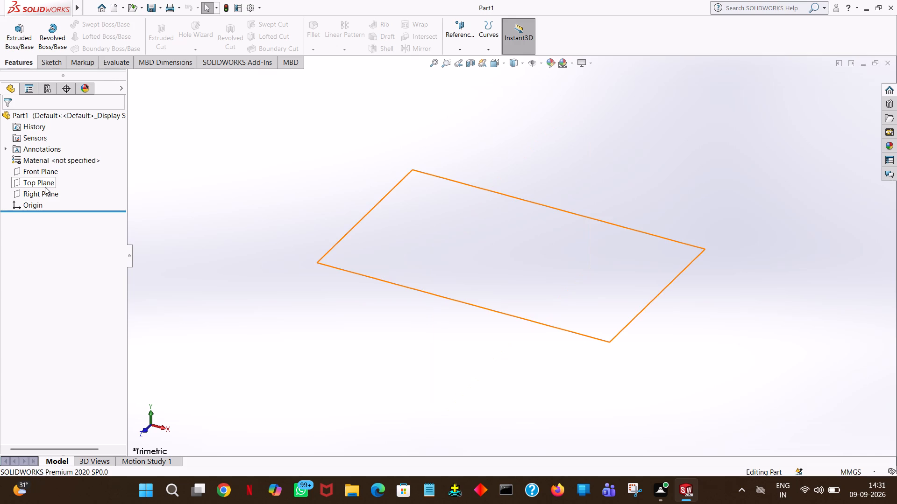
pyautogui.click(45, 187)
pyautogui.click(52, 170)
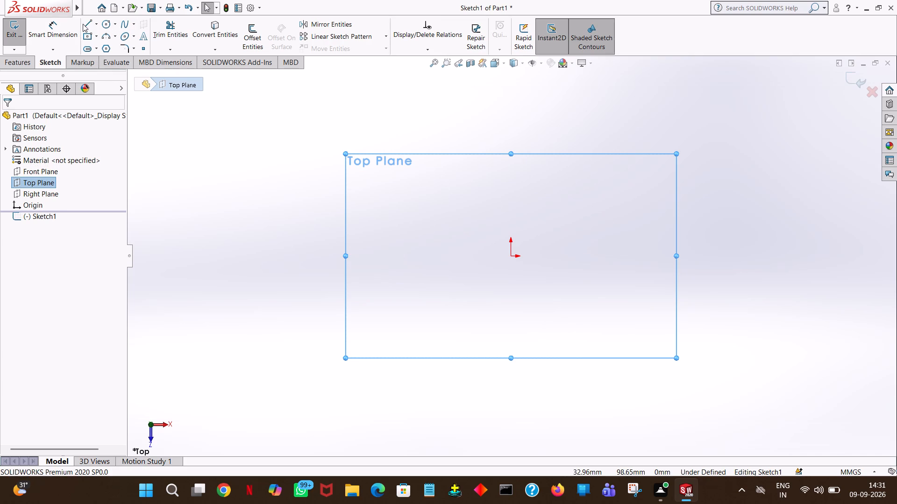
# Start a Line in the Top Plane sketch with its first point at the origin.
pyautogui.click(85, 24)
pyautogui.click(510, 256)
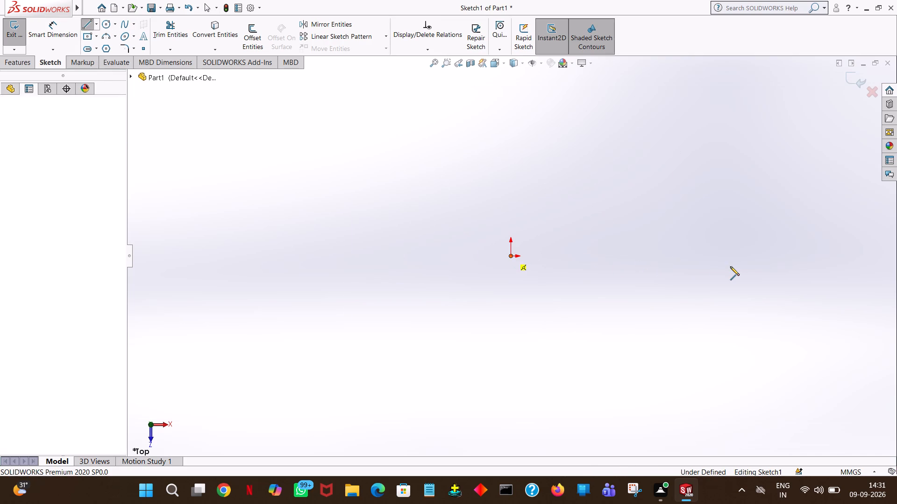
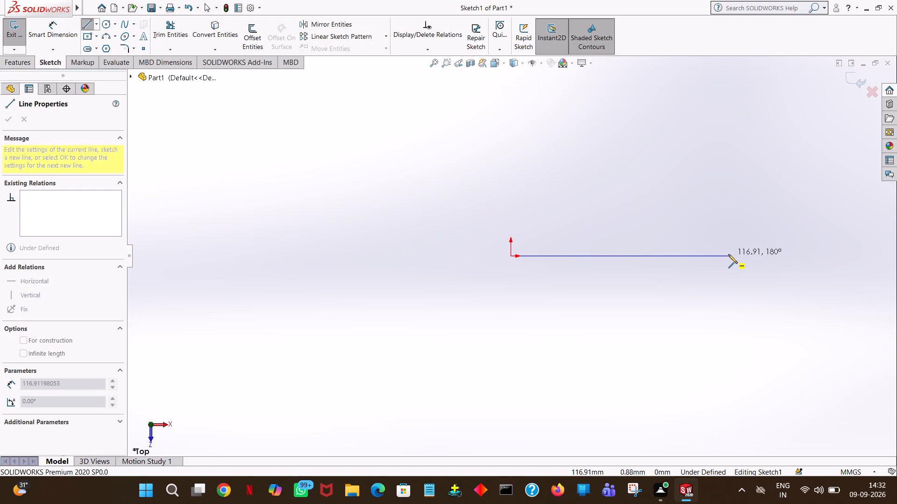
# Finish the horizontal line from the origin toward +X with a length of 45 mm.
pyautogui.click(669, 257)
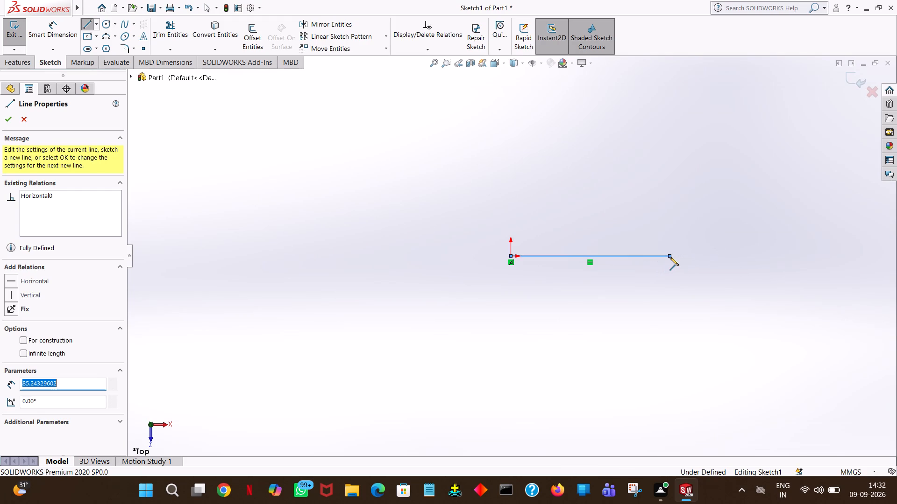
pyautogui.write('485')
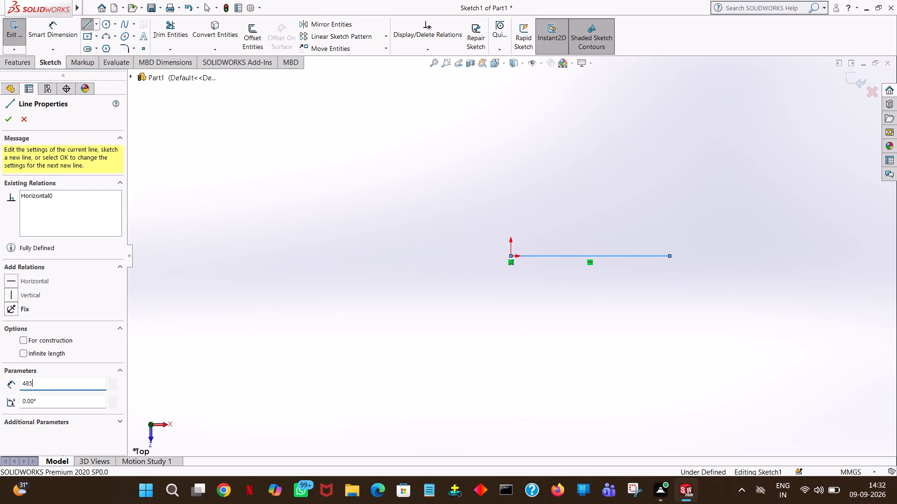
pyautogui.press('BackSpace')
pyautogui.press('BackSpace')
pyautogui.press('5')
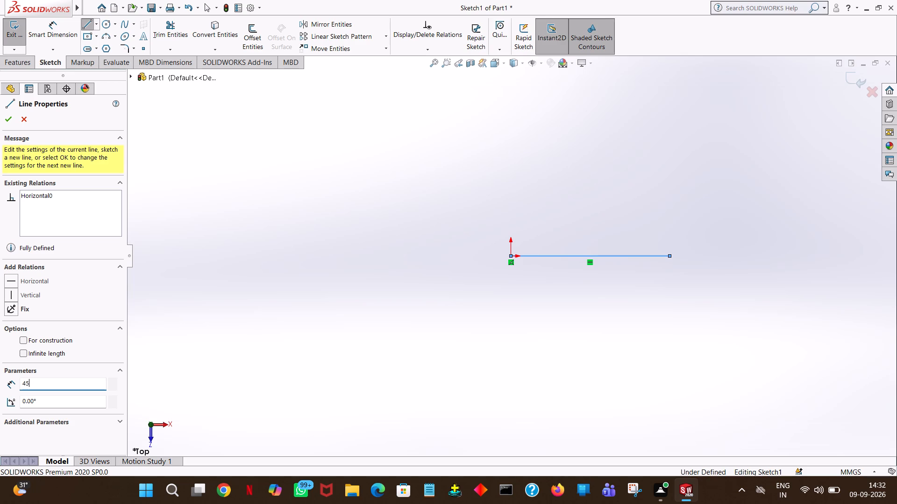
pyautogui.press('Return')
pyautogui.rightClick(669, 257)
pyautogui.click(696, 264)
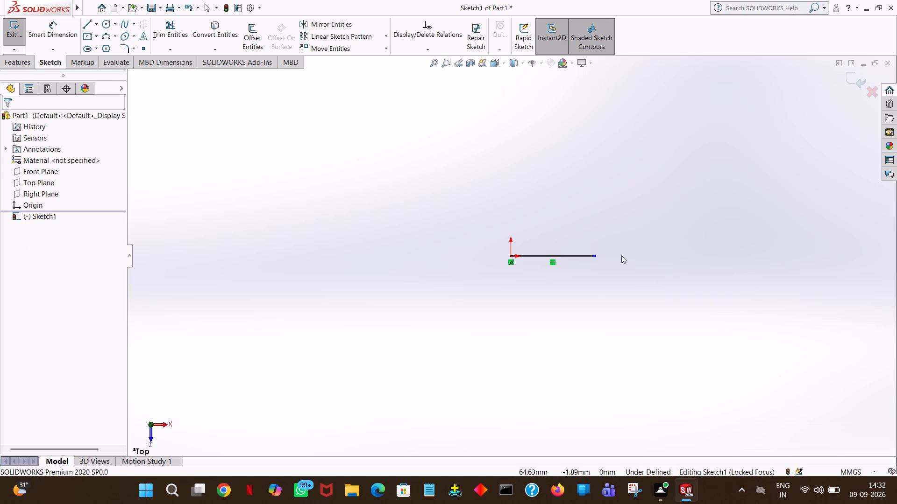
# Sketch a second horizontal line from the origin in the opposite direction and set its length to 45 mm.
pyautogui.click(92, 26)
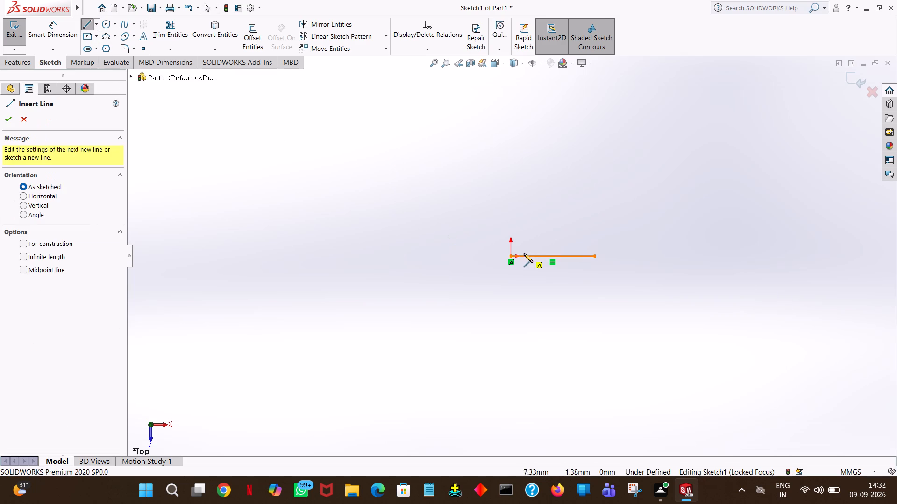
pyautogui.click(510, 255)
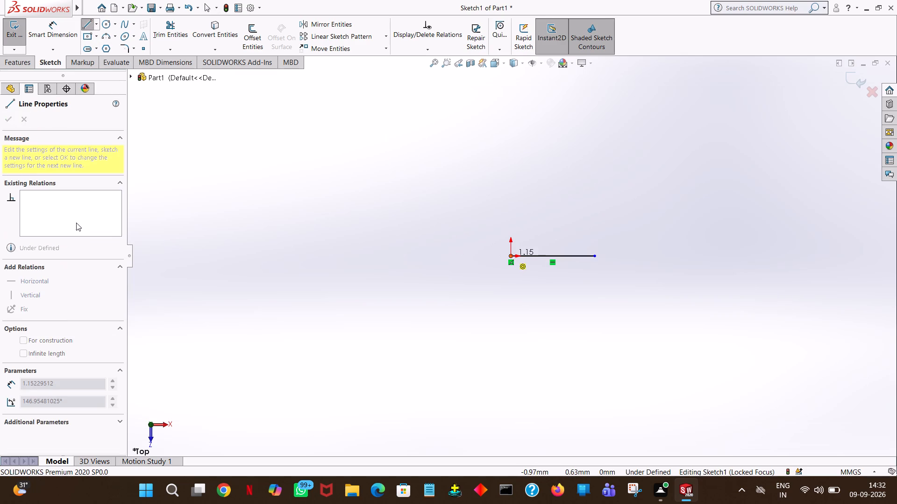
pyautogui.click(338, 257)
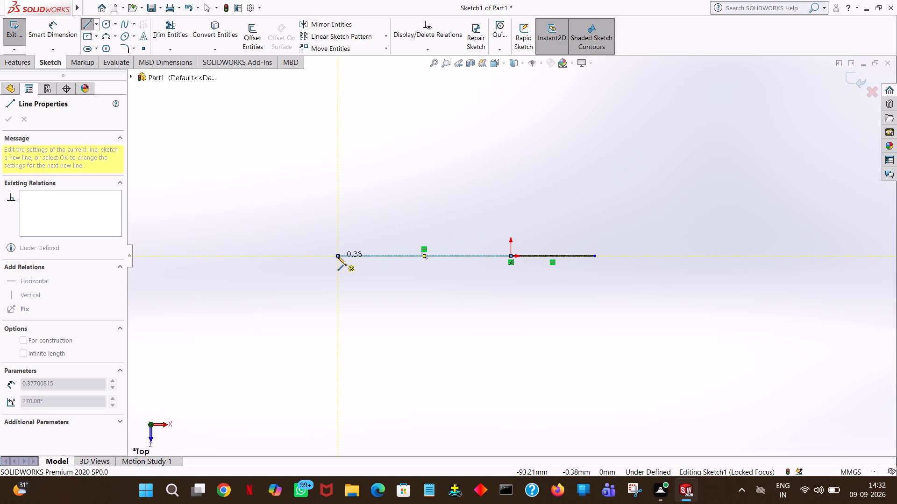
pyautogui.write('45')
pyautogui.rightClick(338, 257)
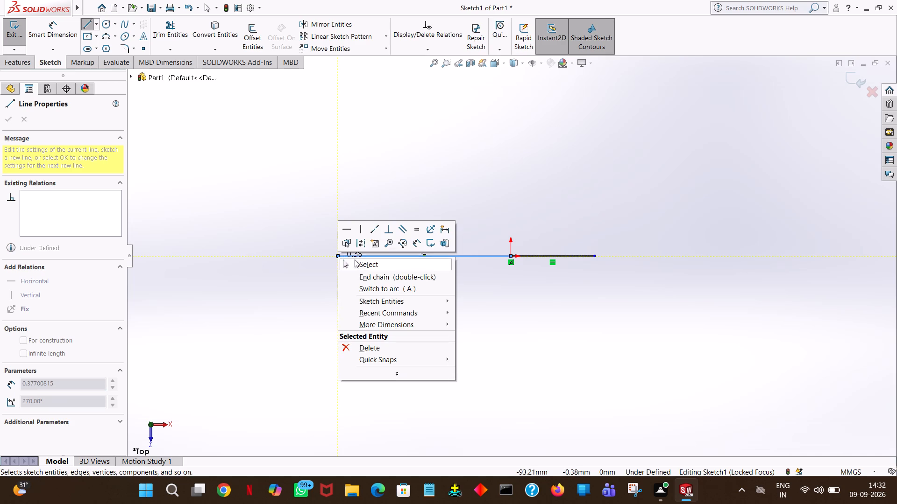
pyautogui.click(363, 264)
pyautogui.click(370, 257)
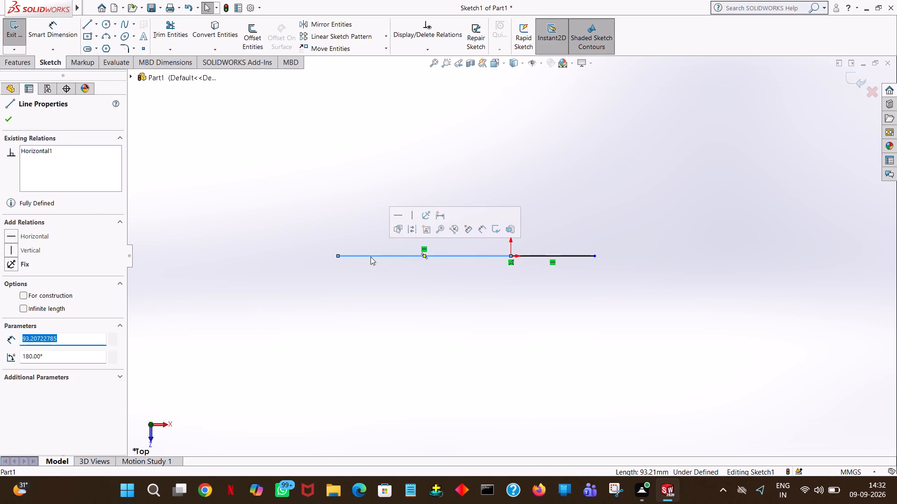
pyautogui.write('45')
pyautogui.press('Return')
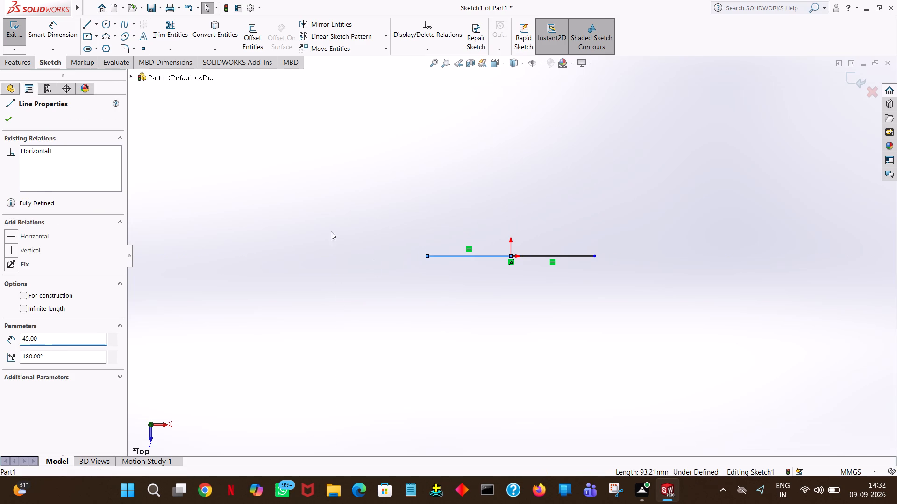
pyautogui.click(318, 209)
# Close the base lines into a rectangle with a 30 mm vertical side, a 90 mm horizontal edge and a vertical closing side.
pyautogui.click(87, 23)
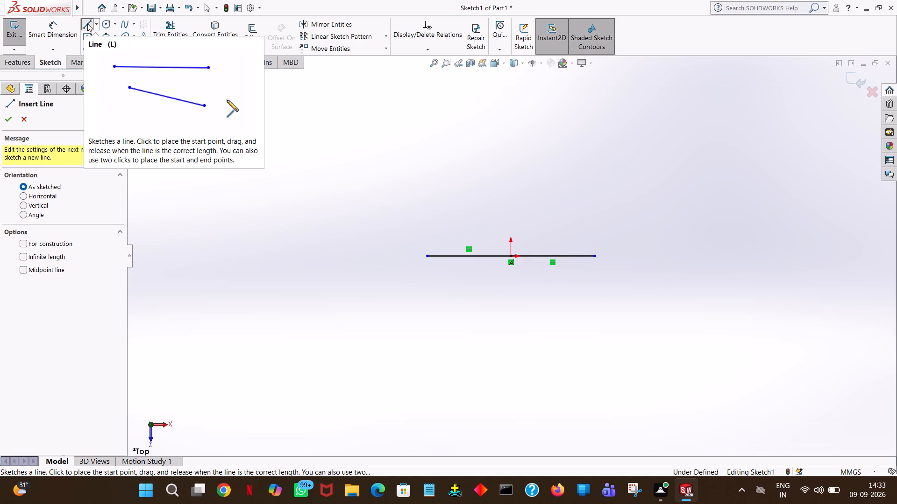
pyautogui.click(87, 23)
pyautogui.click(87, 23)
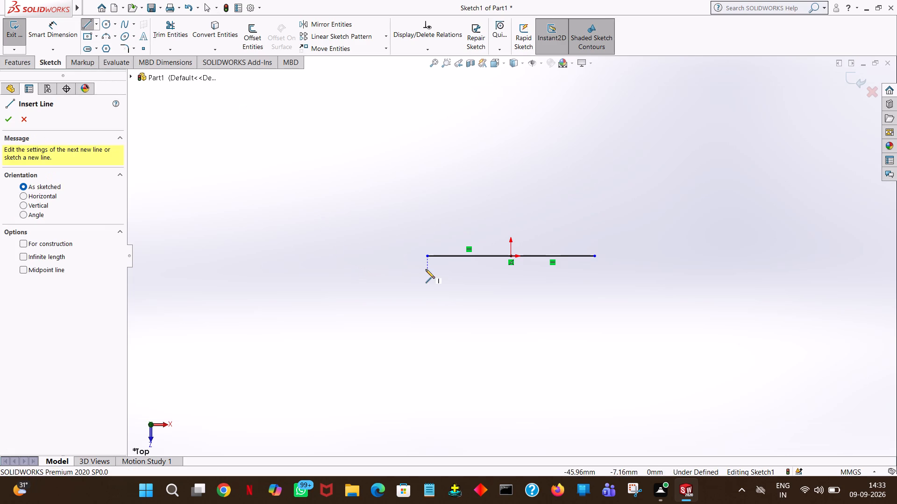
pyautogui.click(427, 257)
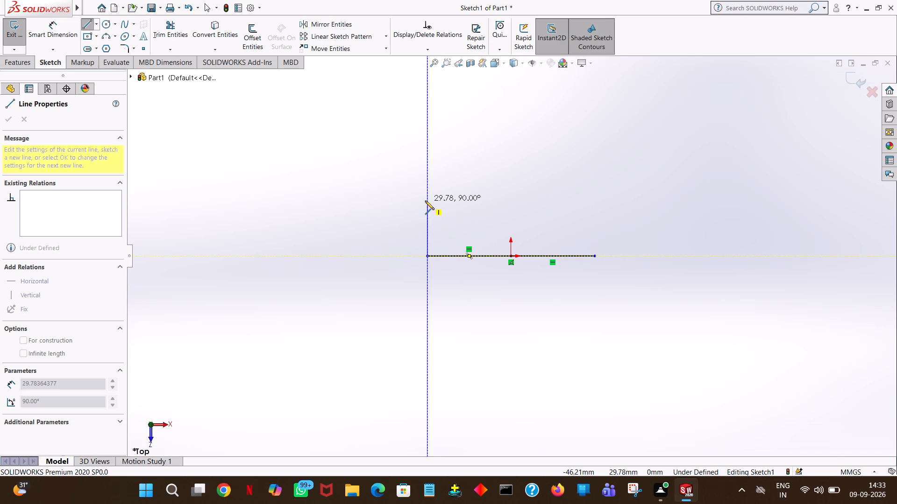
pyautogui.click(425, 201)
pyautogui.write('30')
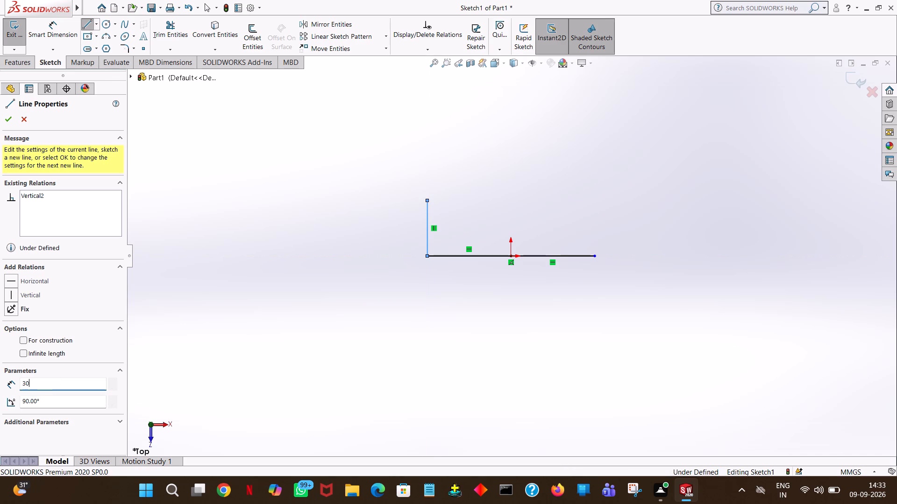
pyautogui.press('Return')
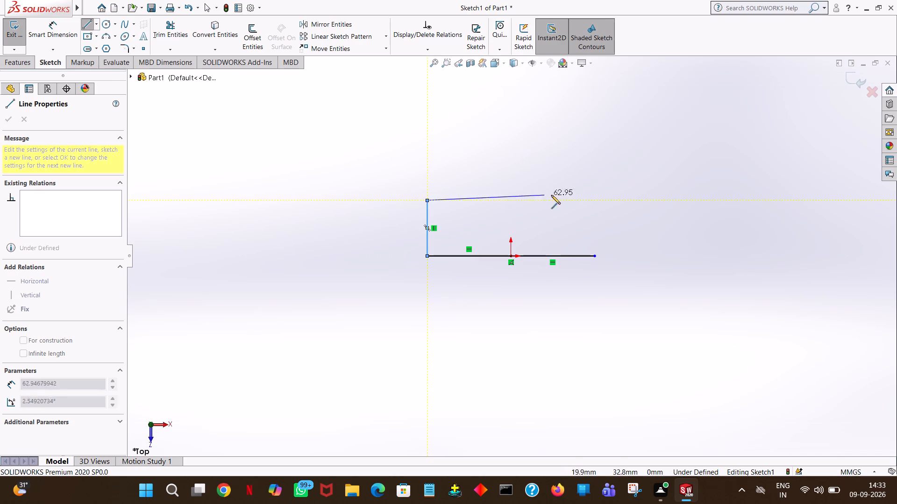
pyautogui.click(594, 200)
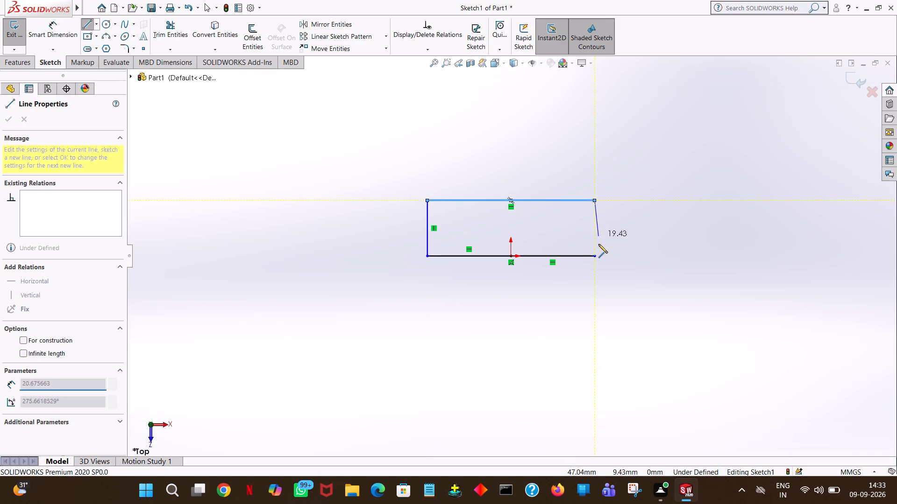
pyautogui.click(593, 257)
pyautogui.rightClick(593, 257)
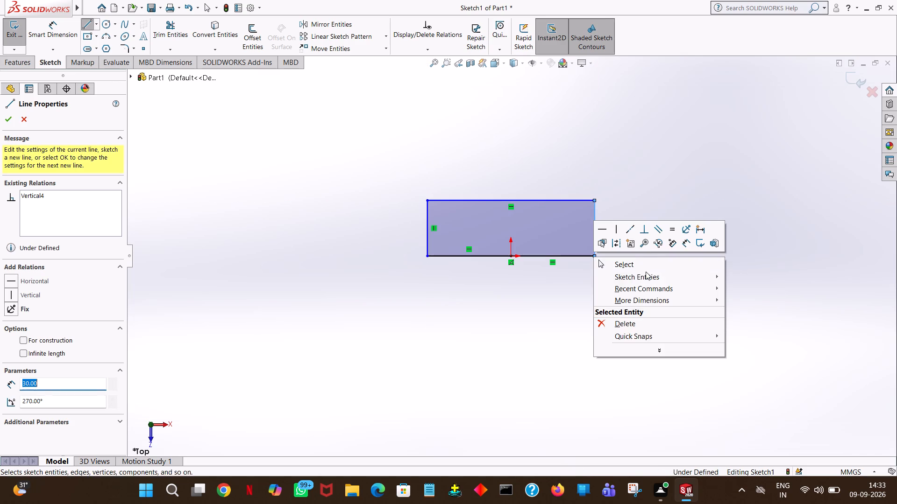
pyautogui.click(645, 265)
pyautogui.click(675, 179)
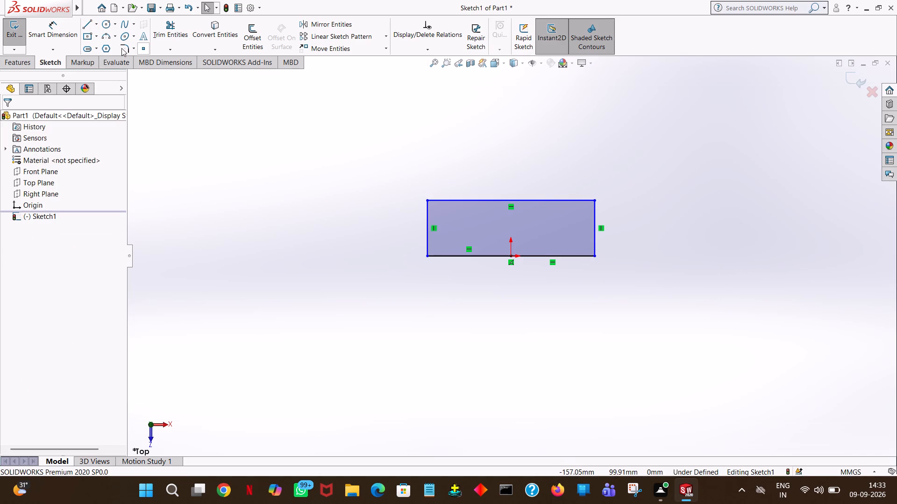
# Dimension the two base line segments on either side of the origin and the rectangle's +X side, keeping their drawn lengths.
pyautogui.click(57, 35)
pyautogui.click(464, 256)
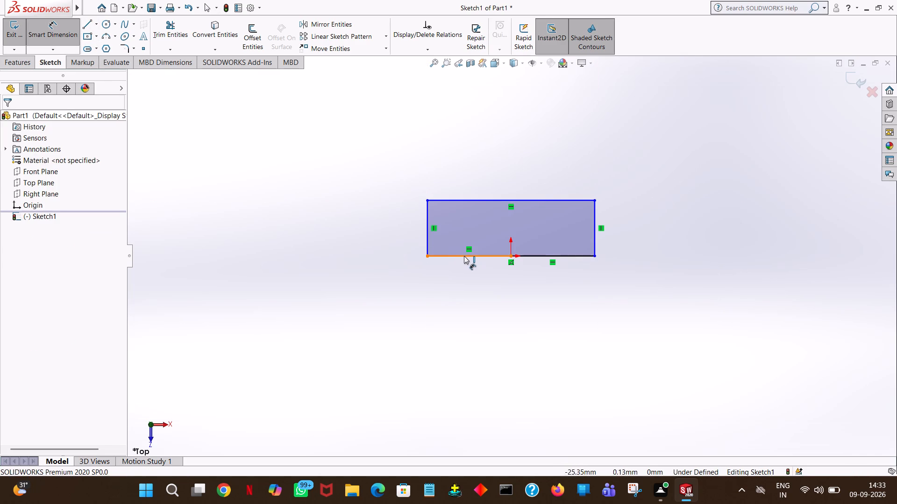
pyautogui.click(466, 280)
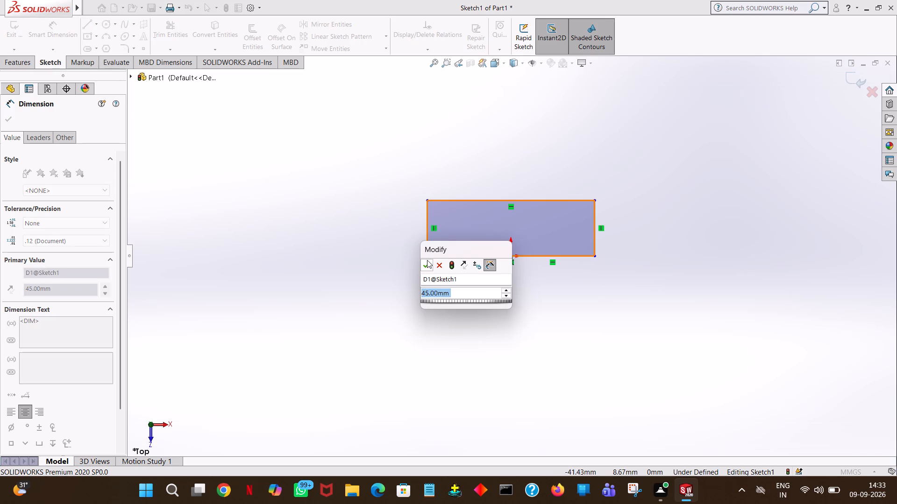
pyautogui.click(427, 263)
pyautogui.click(579, 258)
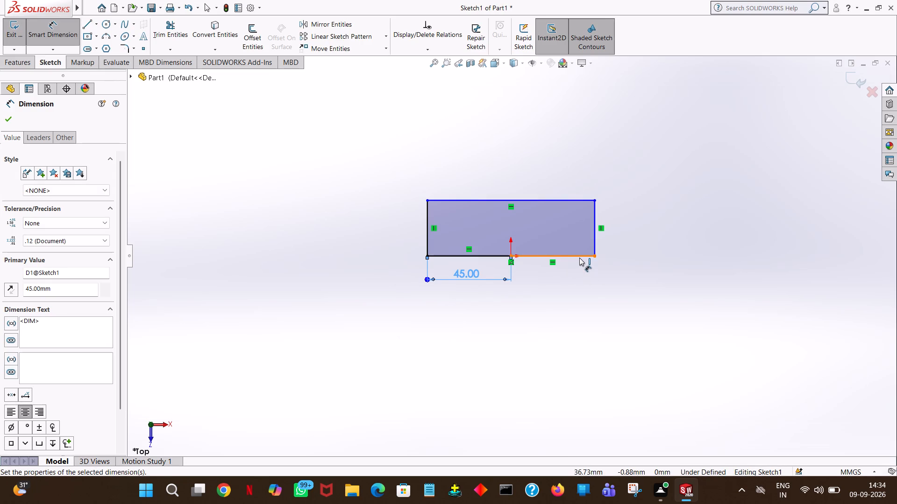
pyautogui.click(582, 301)
pyautogui.click(540, 282)
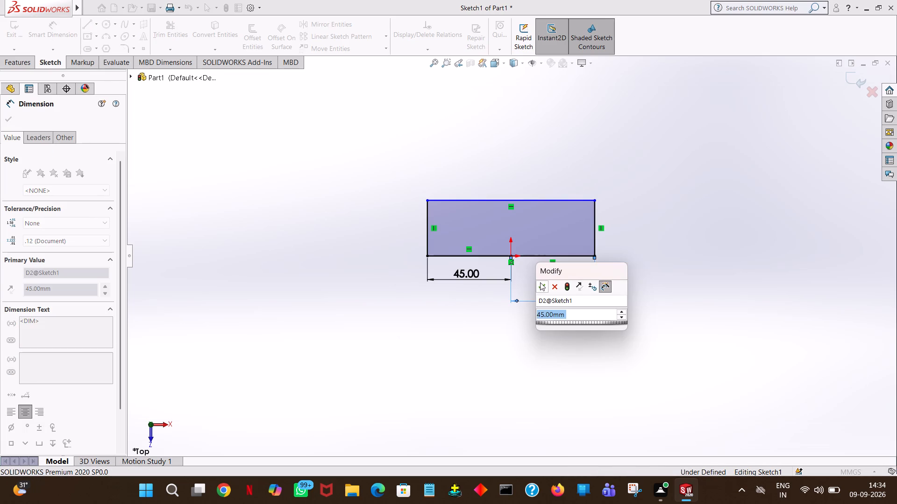
pyautogui.click(596, 229)
pyautogui.click(620, 229)
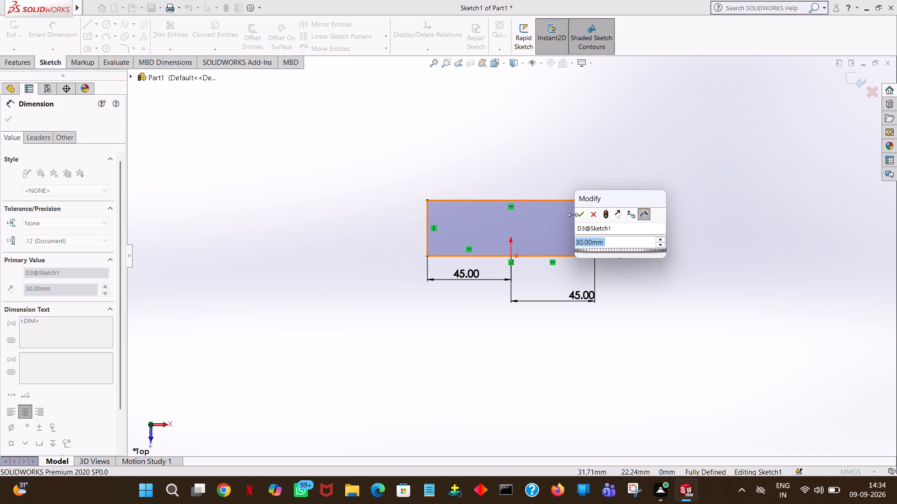
pyautogui.click(578, 215)
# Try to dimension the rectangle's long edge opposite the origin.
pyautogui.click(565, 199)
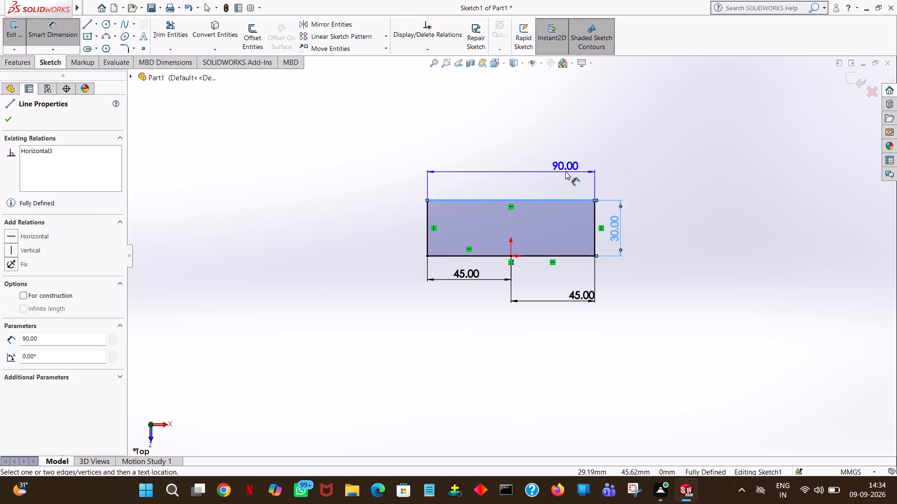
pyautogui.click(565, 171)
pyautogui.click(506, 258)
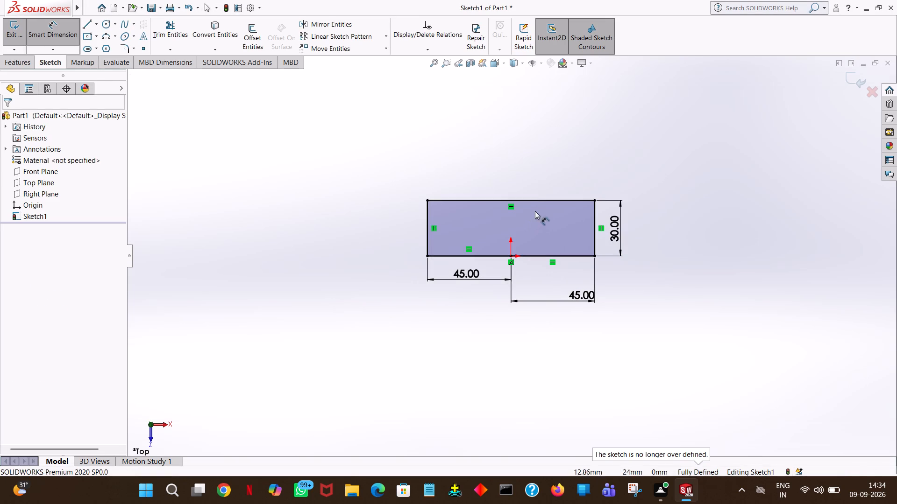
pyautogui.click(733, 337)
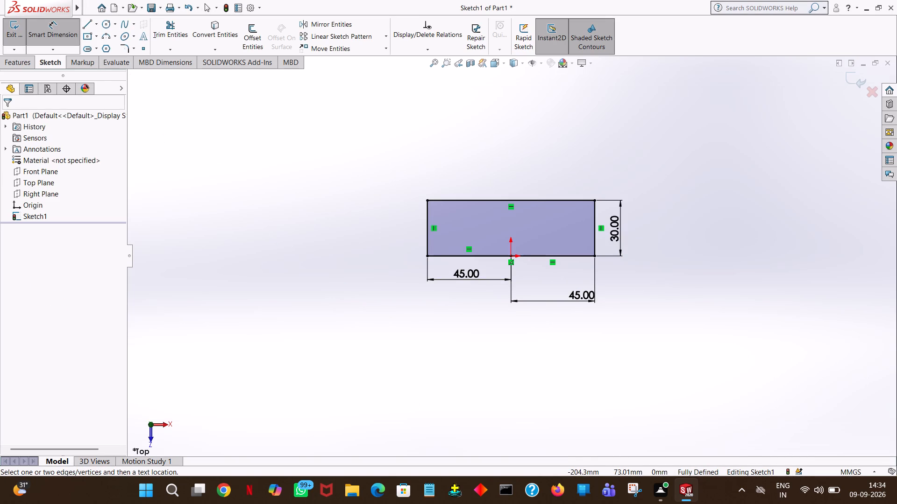
# Extrude the rectangular profile as a blind boss with a depth of 15 mm.
pyautogui.click(32, 61)
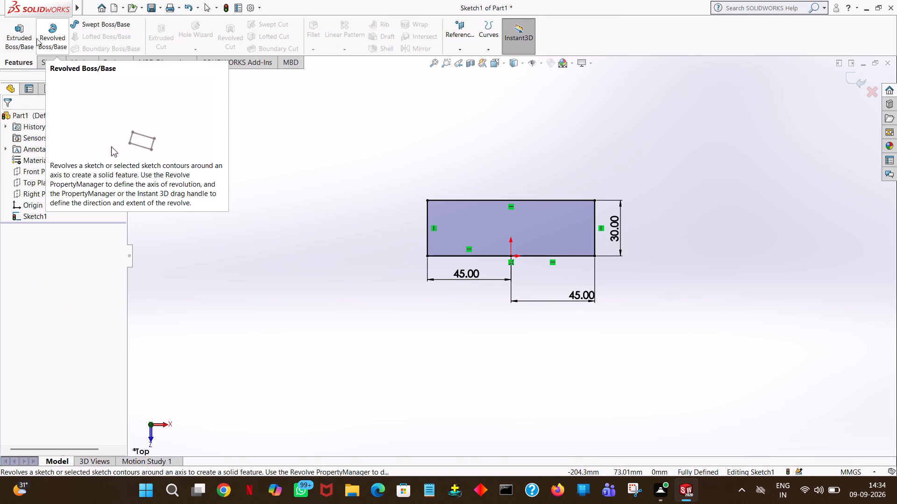
pyautogui.click(31, 38)
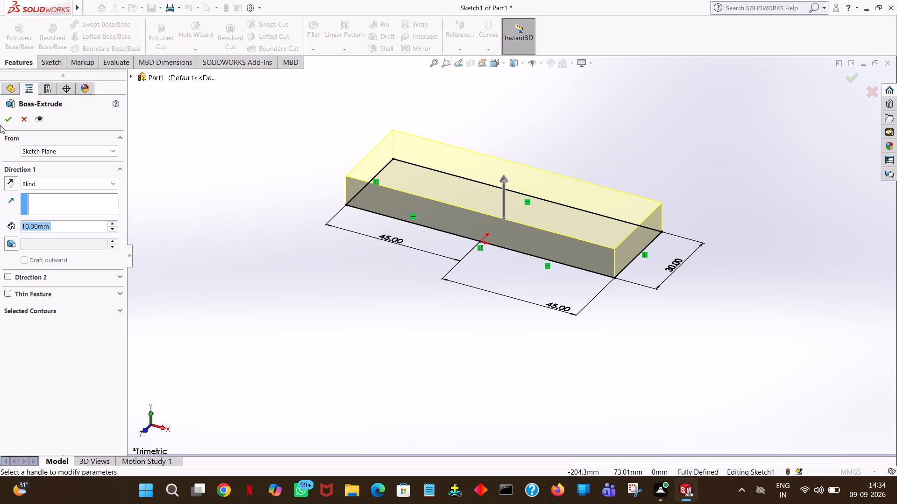
pyautogui.write('15')
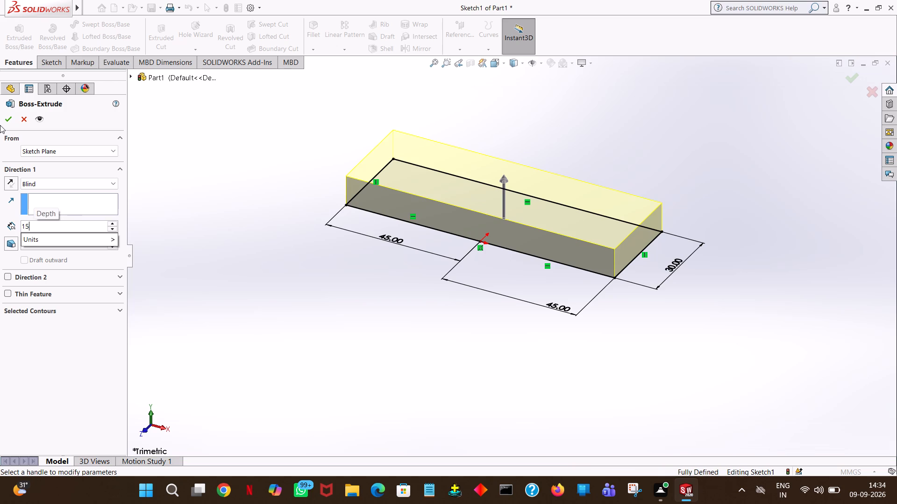
pyautogui.click(209, 99)
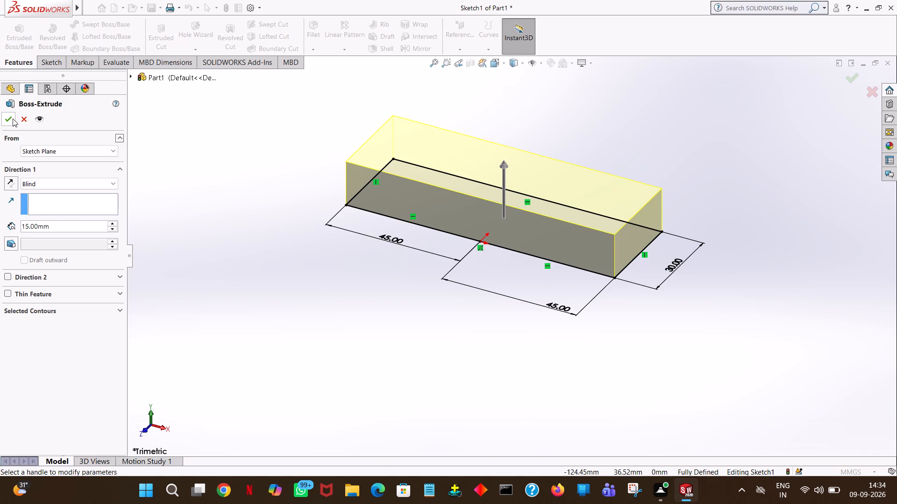
pyautogui.click(14, 123)
pyautogui.click(368, 302)
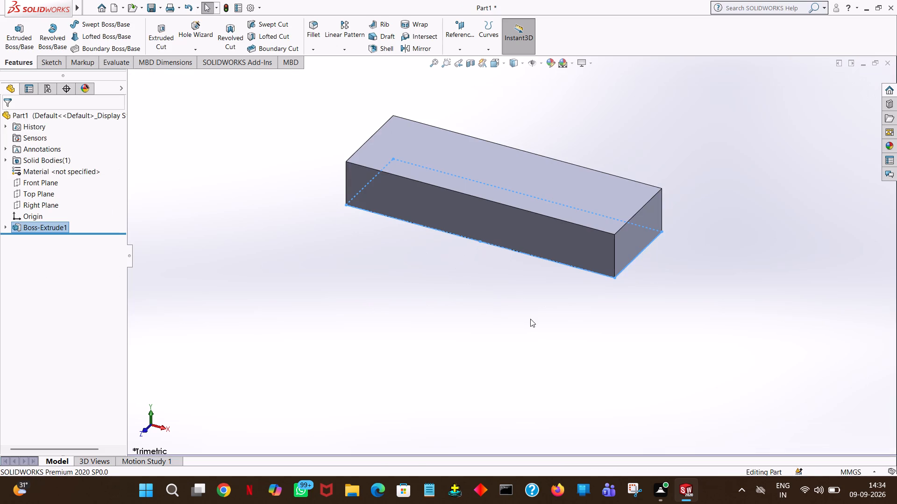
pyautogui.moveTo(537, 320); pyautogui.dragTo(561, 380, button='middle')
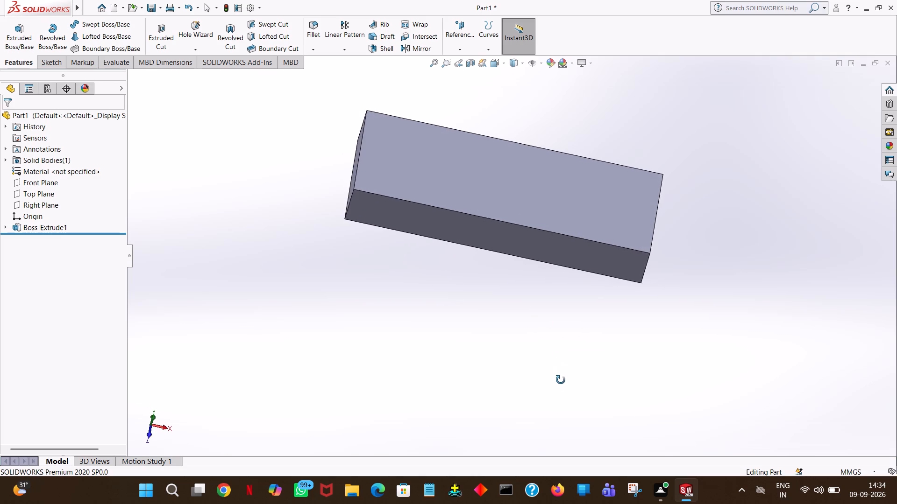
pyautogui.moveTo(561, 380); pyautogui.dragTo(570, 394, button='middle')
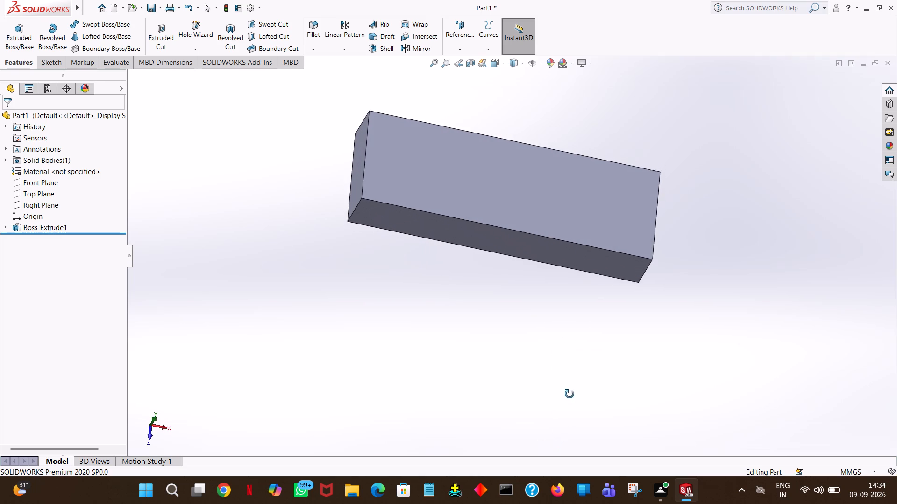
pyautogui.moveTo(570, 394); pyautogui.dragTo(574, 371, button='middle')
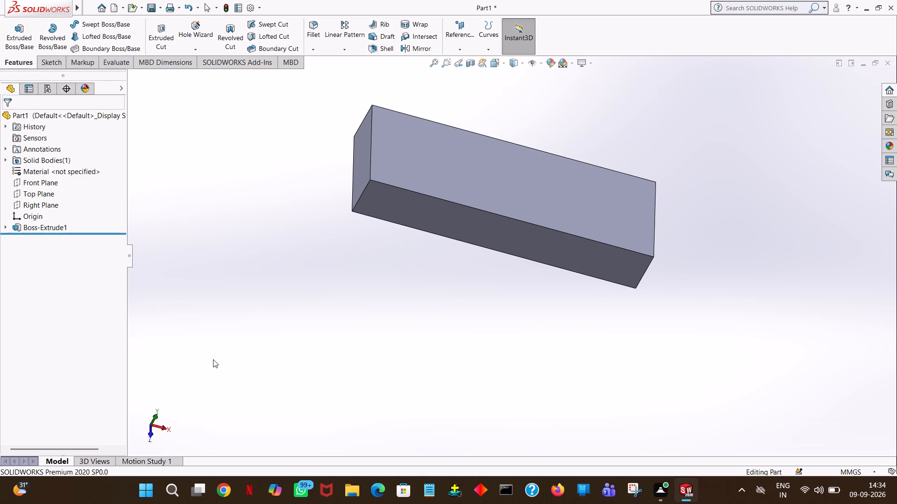
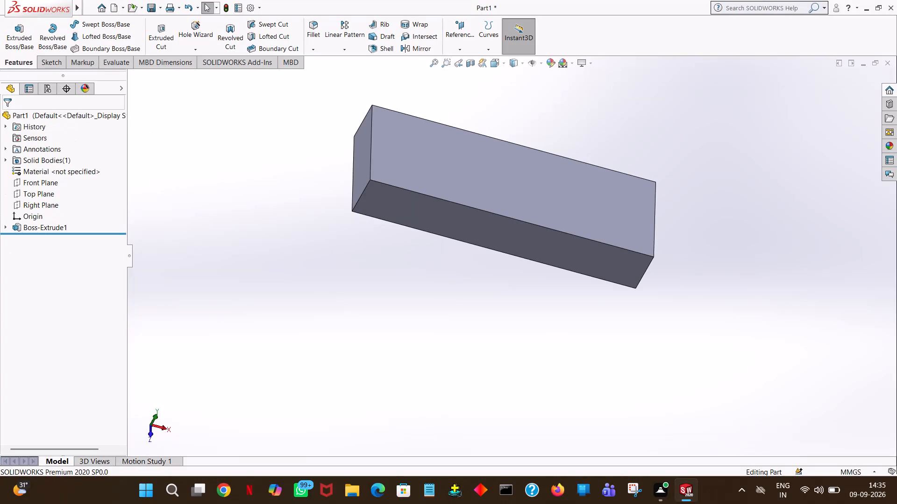
# Start a boss sketch on the block's top face and draw a 10 mm line along the front edge from the -X corner.
pyautogui.click(16, 35)
pyautogui.click(555, 177)
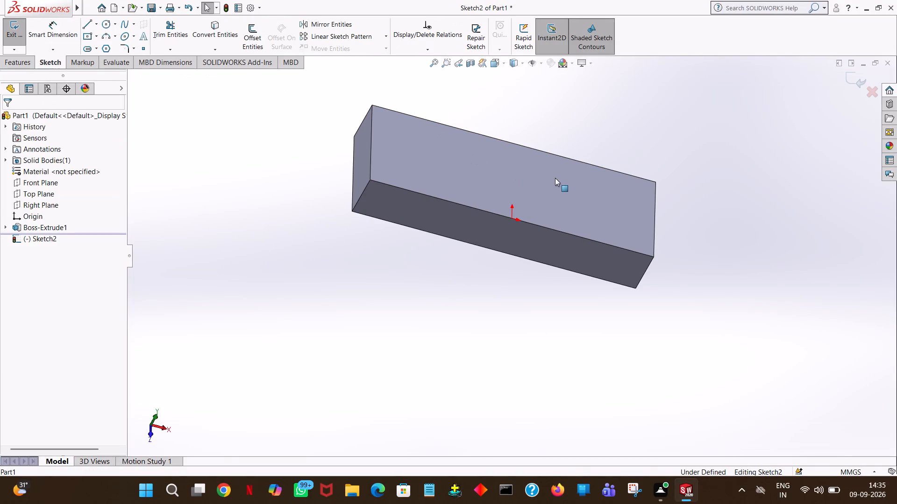
pyautogui.press('space')
pyautogui.click(113, 74)
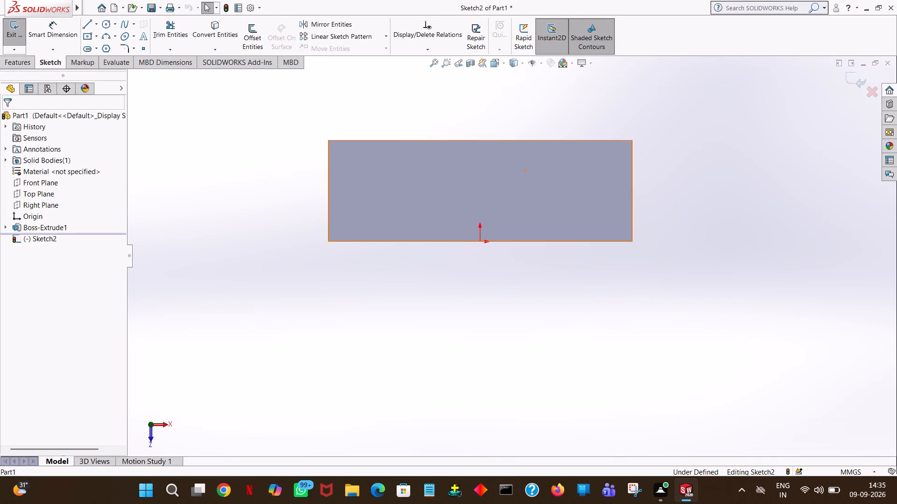
pyautogui.click(88, 27)
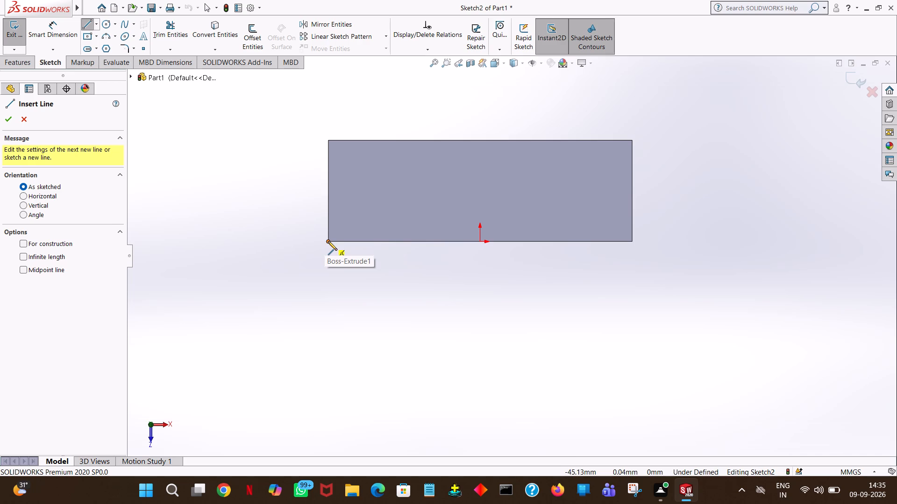
pyautogui.click(328, 241)
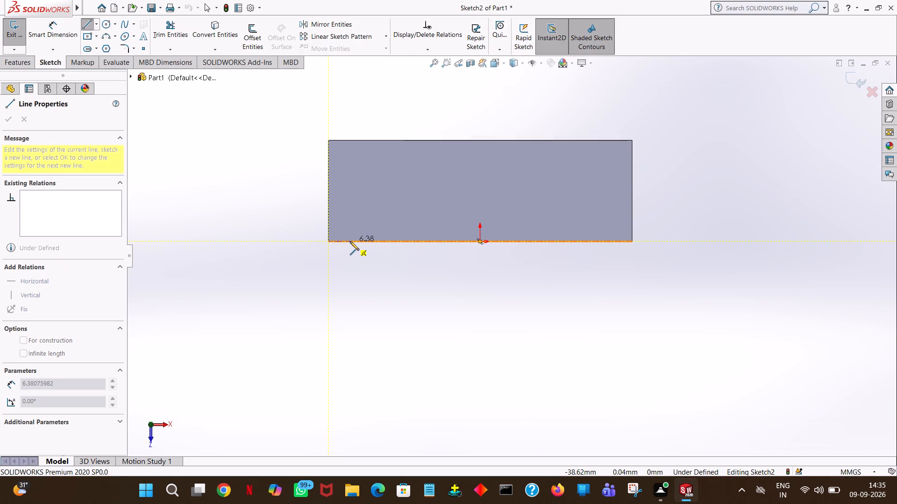
pyautogui.click(350, 241)
pyautogui.write('10')
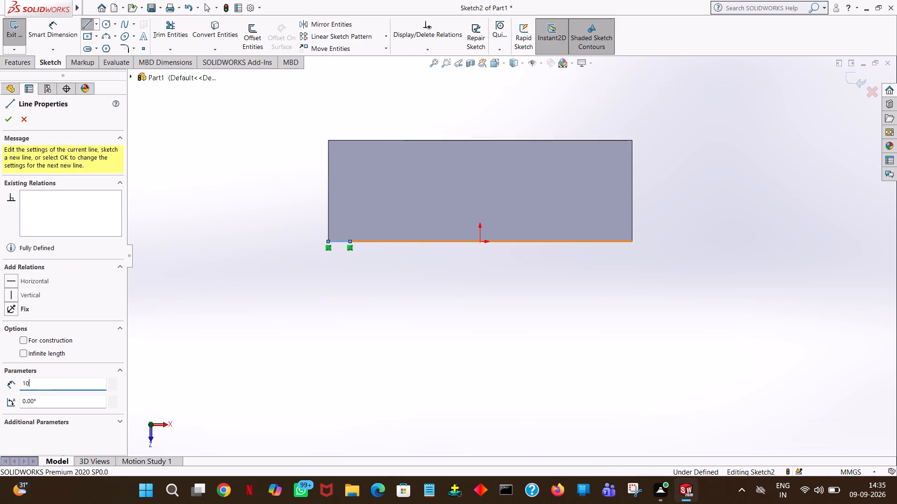
pyautogui.press('Return')
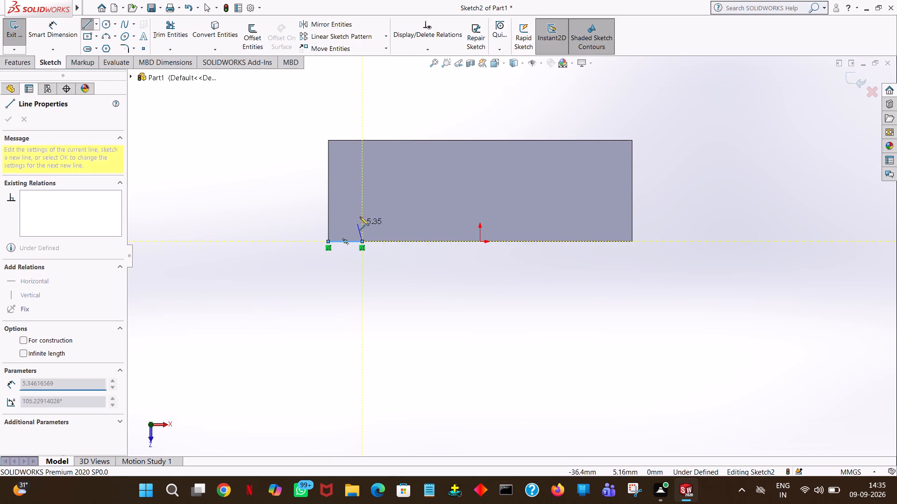
# Continue from the 10 mm line's end with a closed 70 x 30 mm rectangle spanning the full depth of the top face.
pyautogui.click(363, 140)
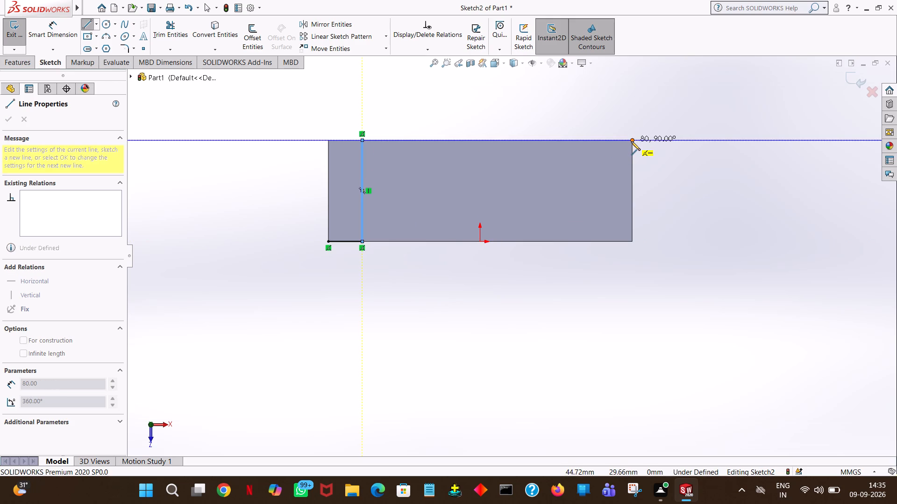
pyautogui.click(606, 139)
pyautogui.write('70')
pyautogui.press('Return')
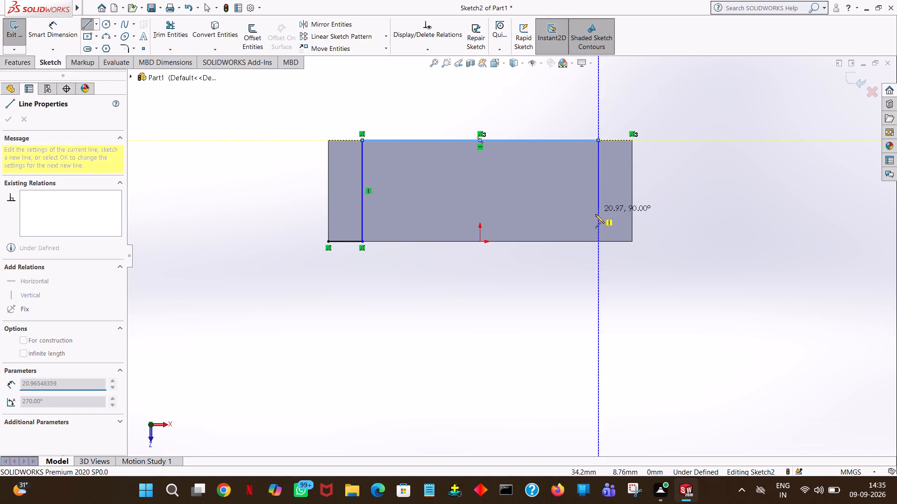
pyautogui.click(599, 242)
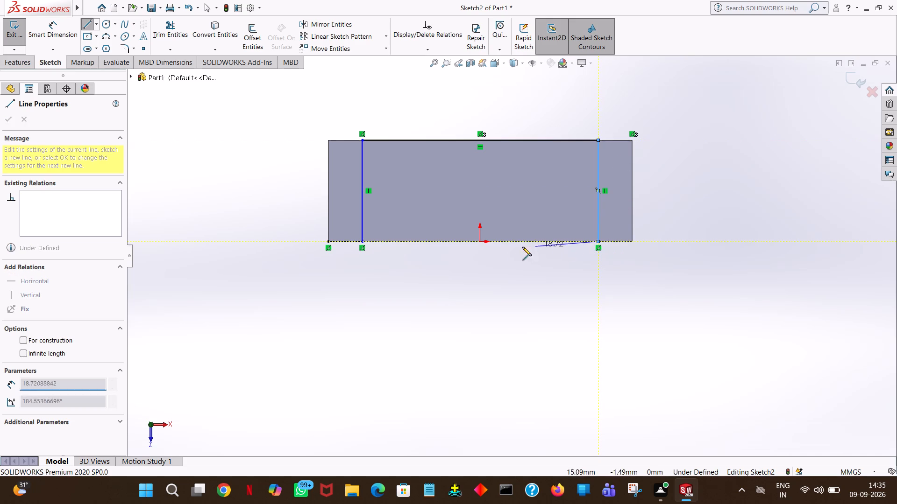
pyautogui.click(362, 241)
pyautogui.rightClick(362, 241)
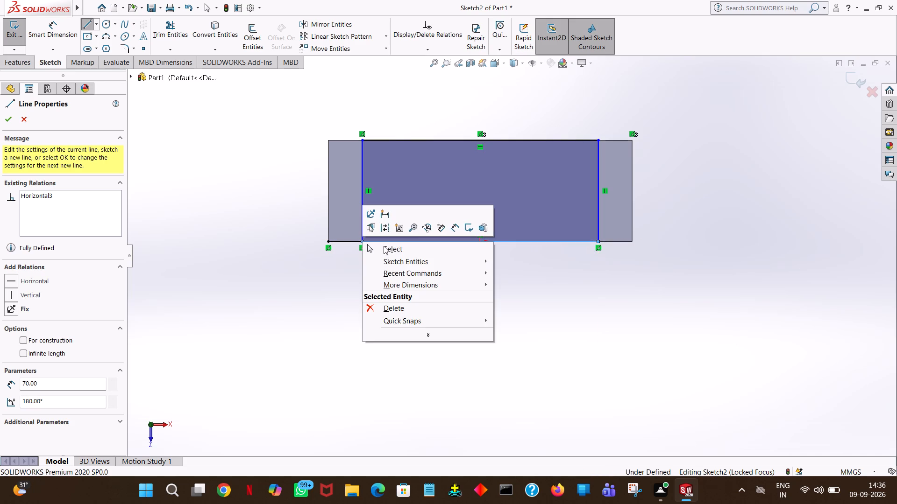
pyautogui.click(385, 247)
# Trim away the 10 mm locating line beside the rectangle.
pyautogui.click(176, 23)
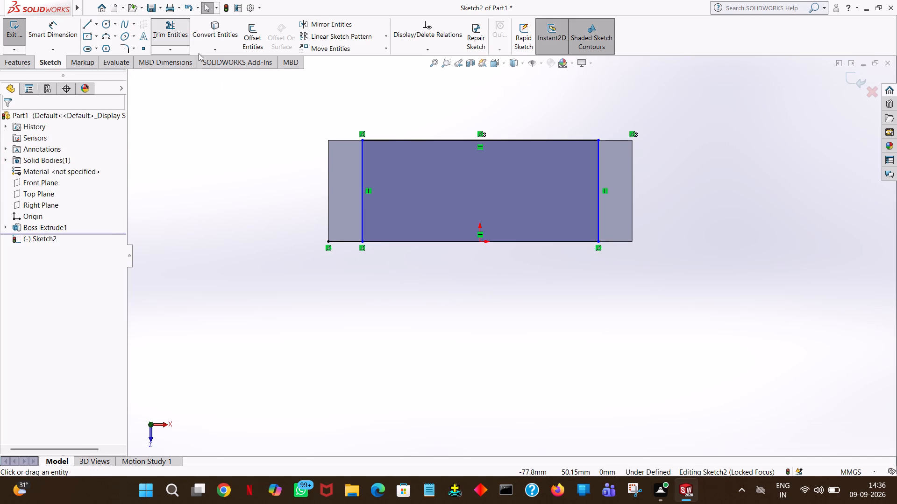
pyautogui.click(345, 241)
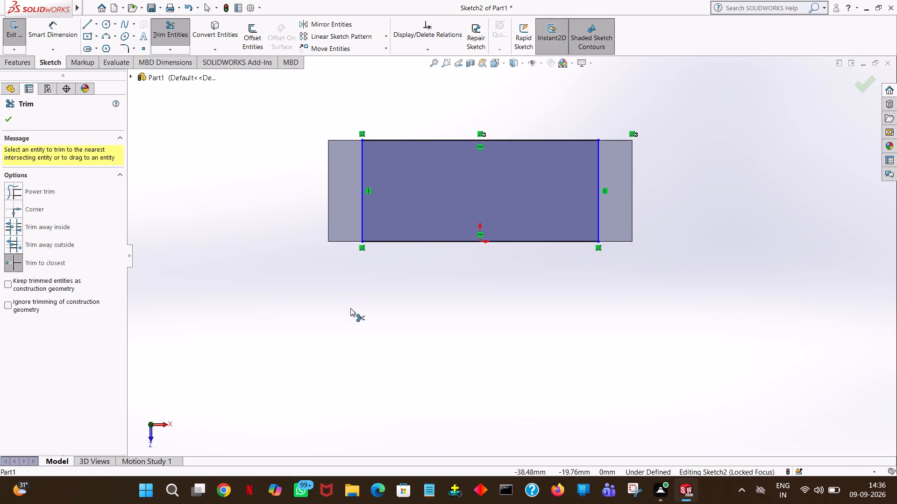
pyautogui.click(350, 308)
pyautogui.click(14, 119)
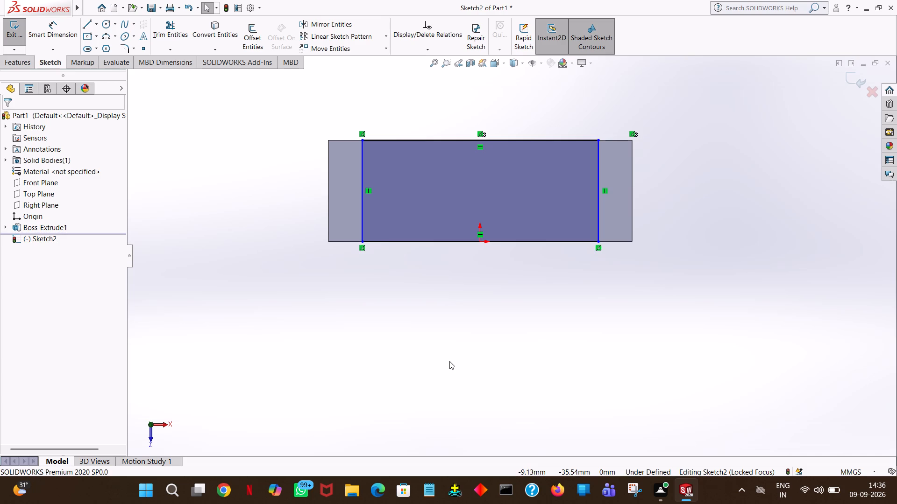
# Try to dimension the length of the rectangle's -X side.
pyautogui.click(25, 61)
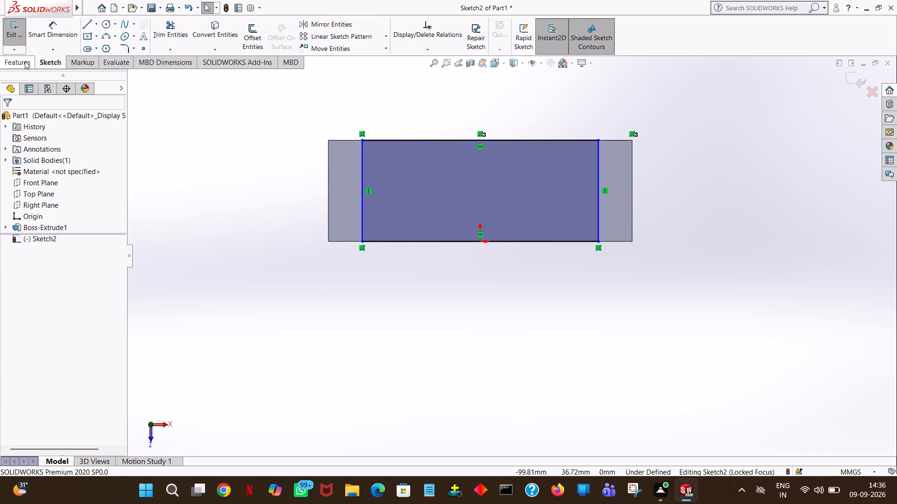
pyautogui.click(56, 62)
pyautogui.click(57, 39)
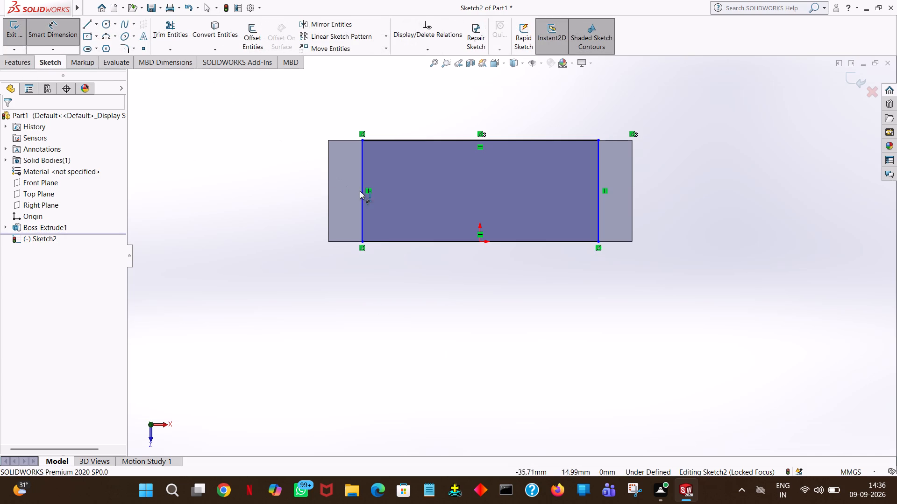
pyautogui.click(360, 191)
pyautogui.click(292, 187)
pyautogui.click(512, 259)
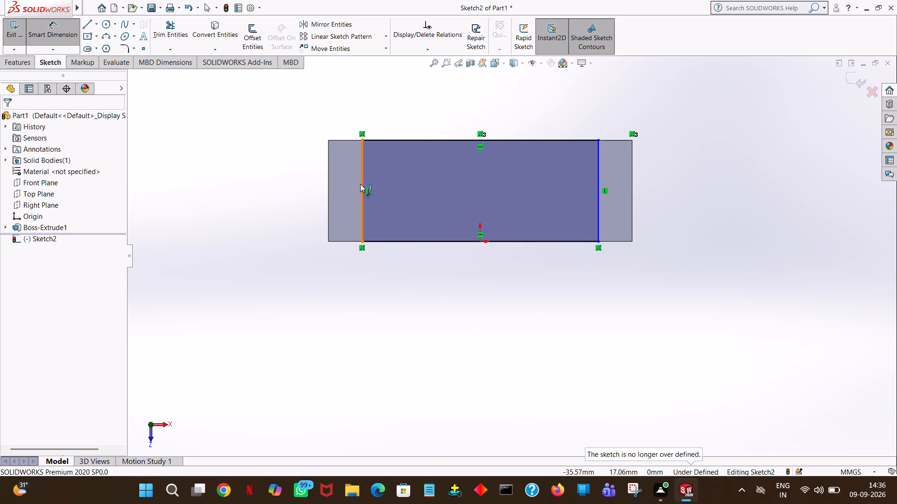
# Dimension the distances from the origin to the rectangle's -X and +X sides, keeping them as drawn.
pyautogui.click(360, 184)
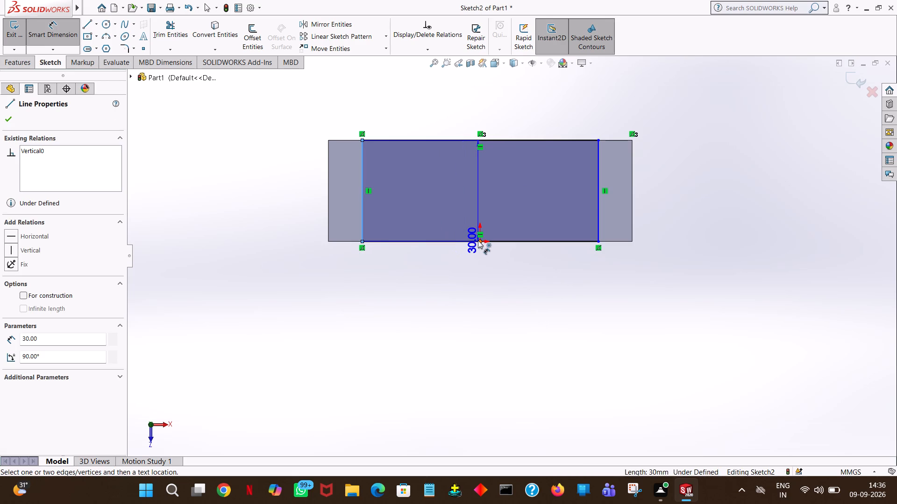
pyautogui.click(479, 240)
pyautogui.click(459, 319)
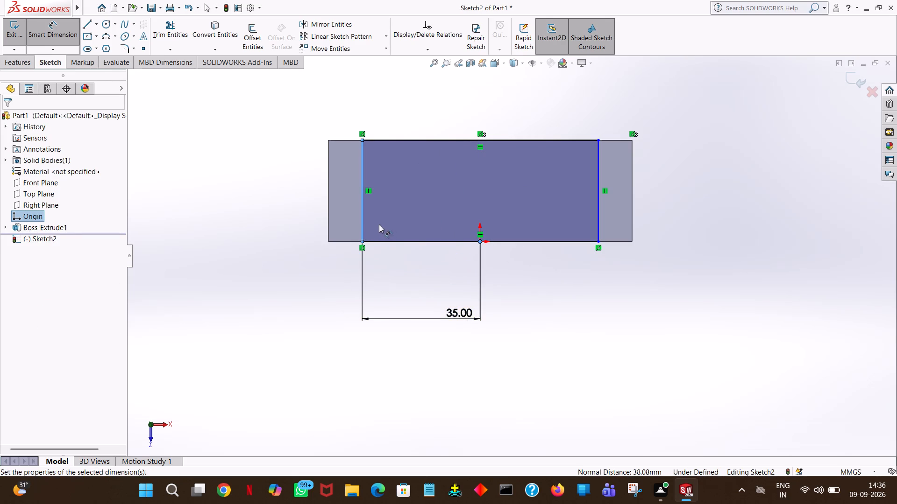
pyautogui.click(420, 301)
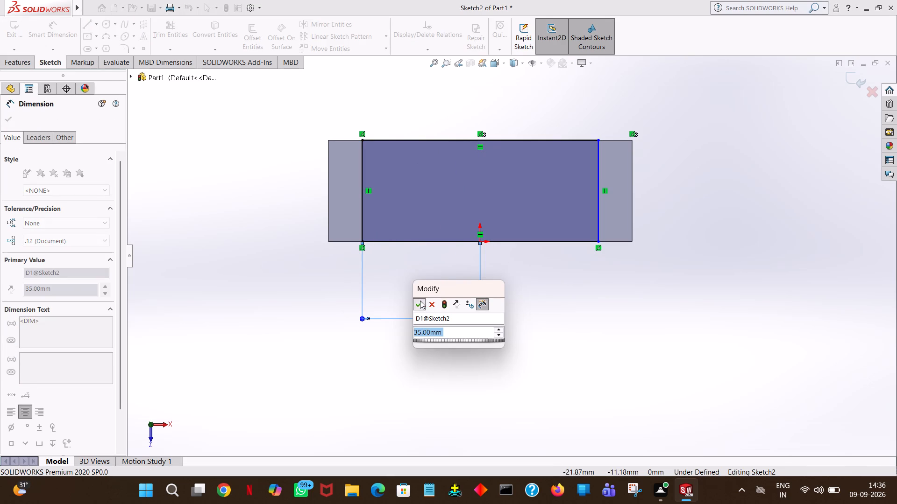
pyautogui.click(682, 323)
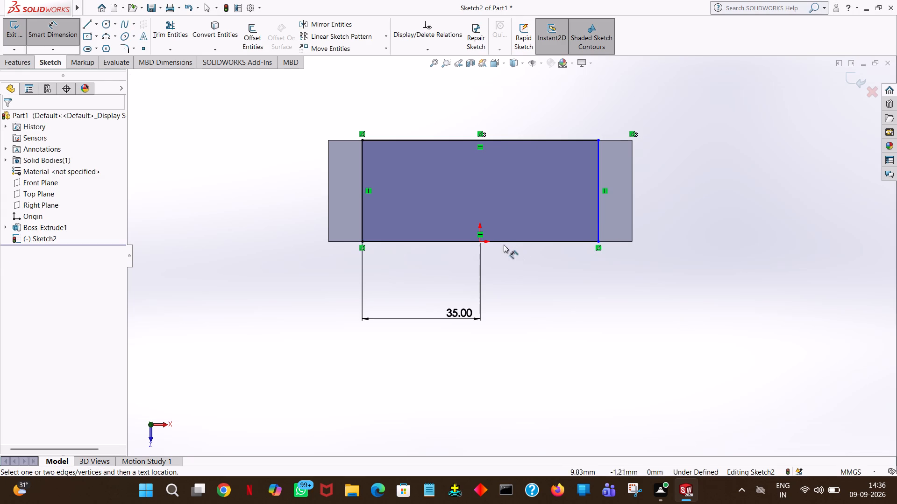
pyautogui.click(479, 241)
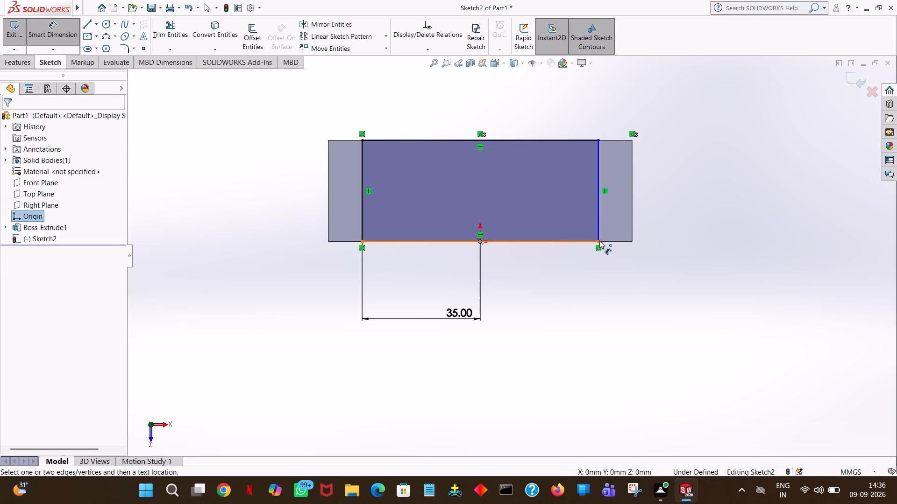
pyautogui.click(599, 210)
pyautogui.click(574, 328)
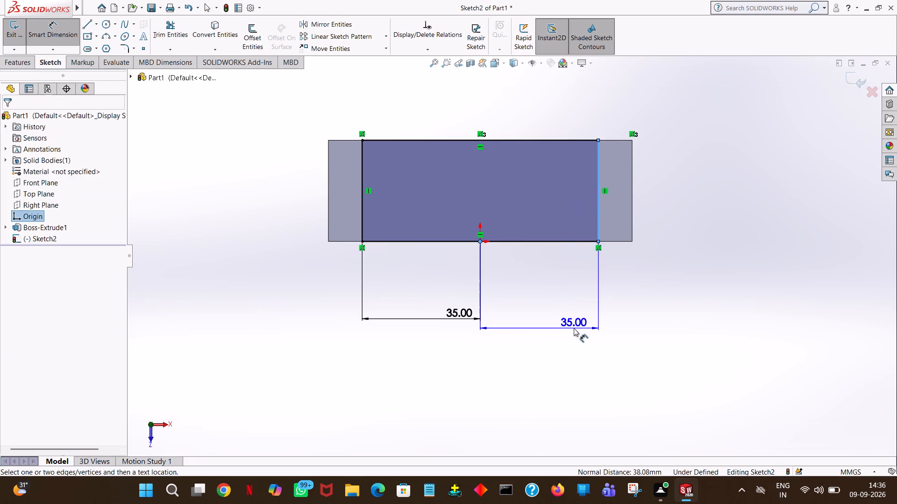
pyautogui.click(534, 314)
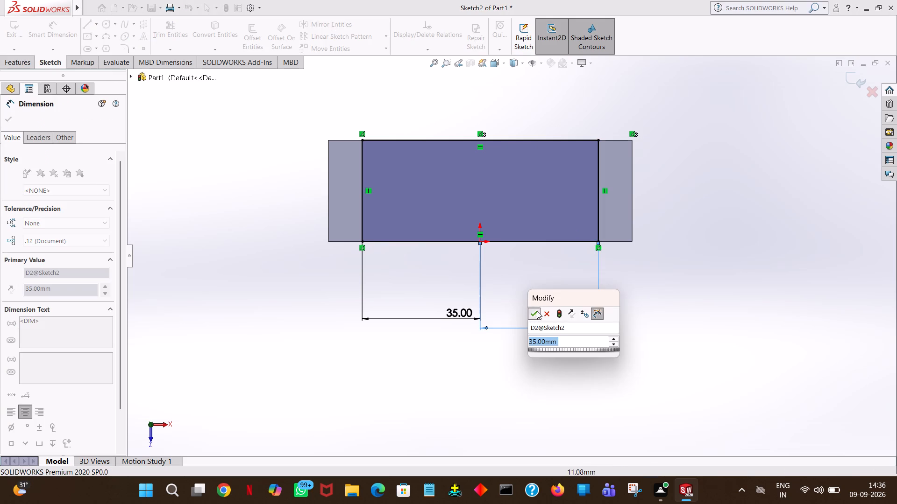
pyautogui.click(682, 258)
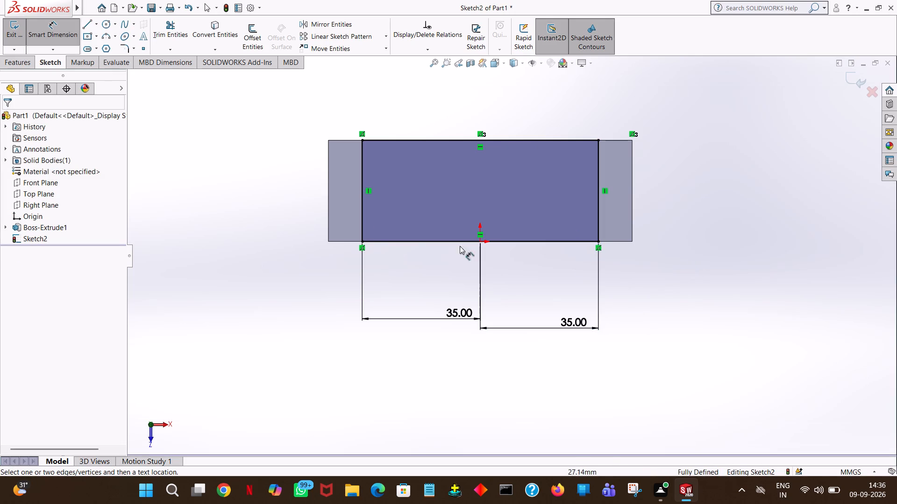
# Extrude the 70 x 30 mm rectangle upward as a blind boss with a depth of 10 mm, merged with the block.
pyautogui.click(18, 66)
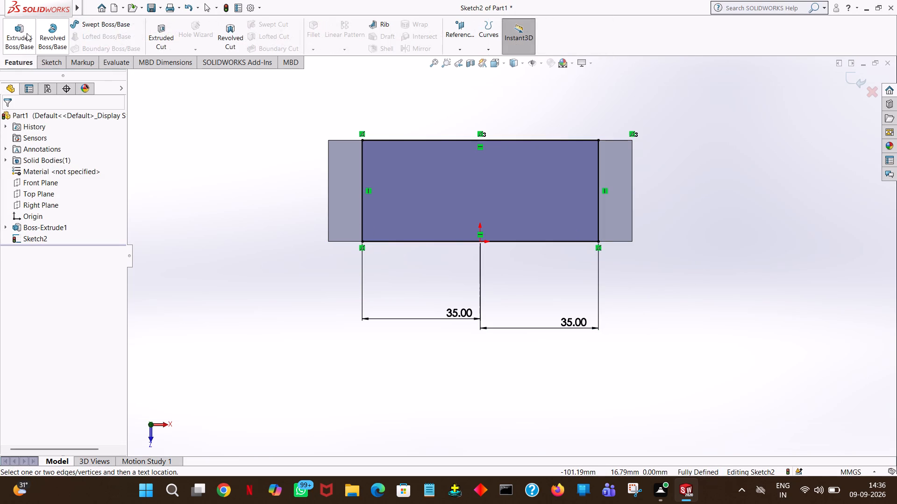
pyautogui.click(26, 34)
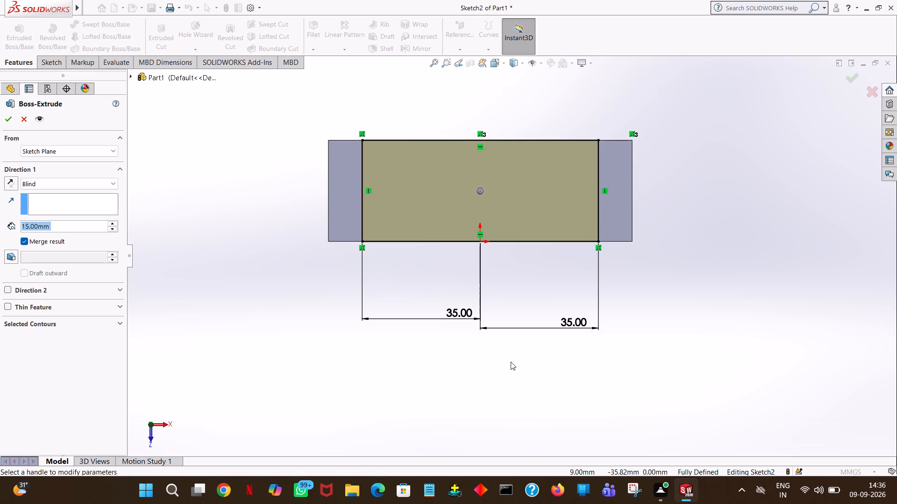
pyautogui.moveTo(511, 354); pyautogui.dragTo(524, 195, button='middle')
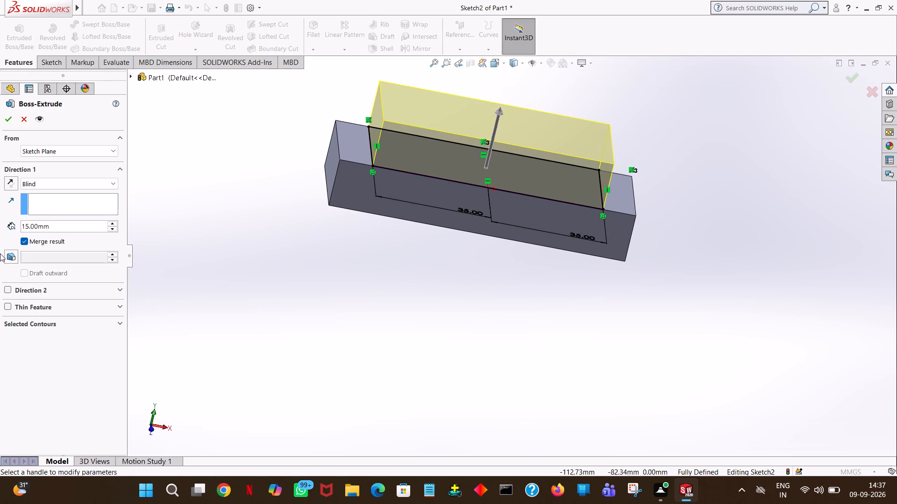
pyautogui.doubleClick(60, 223)
pyautogui.write('10')
pyautogui.press('Return')
pyautogui.click(5, 121)
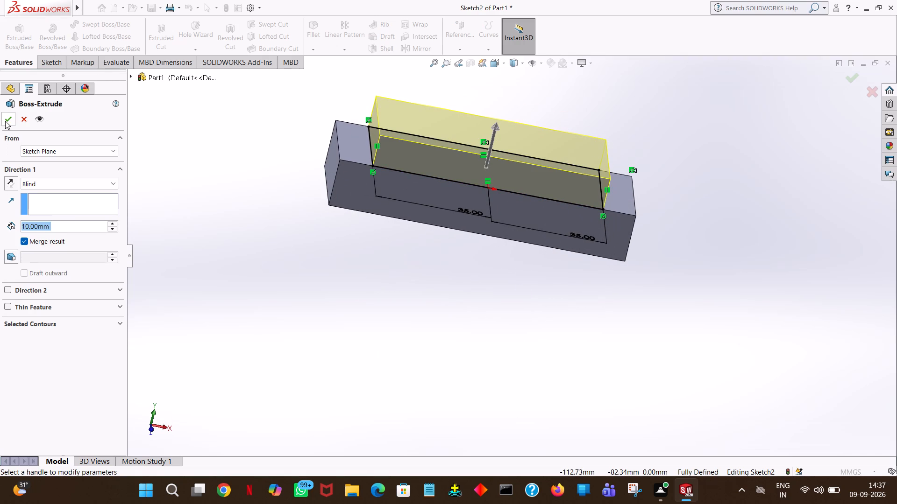
pyautogui.click(609, 325)
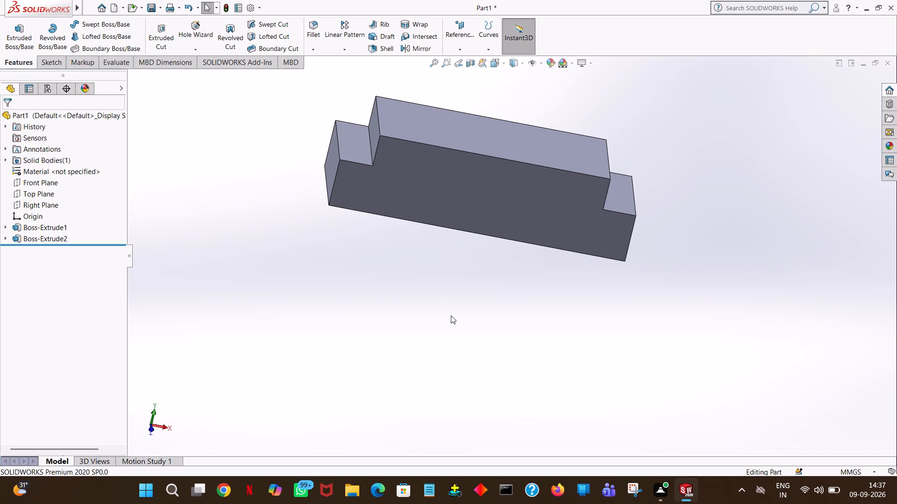
# Start an extruded-boss sketch on the stepped body's front face and draw a 17.5 mm line along the top edge from its -X corner.
pyautogui.click(21, 33)
pyautogui.click(547, 211)
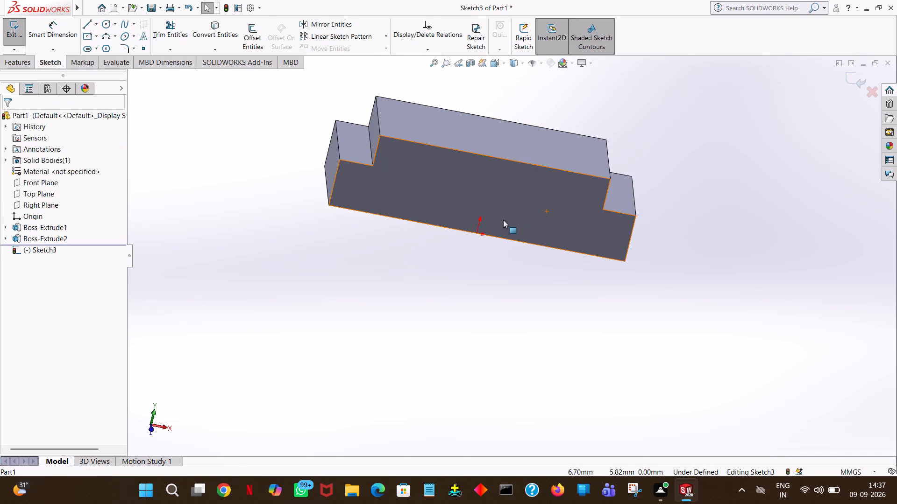
pyautogui.press('space')
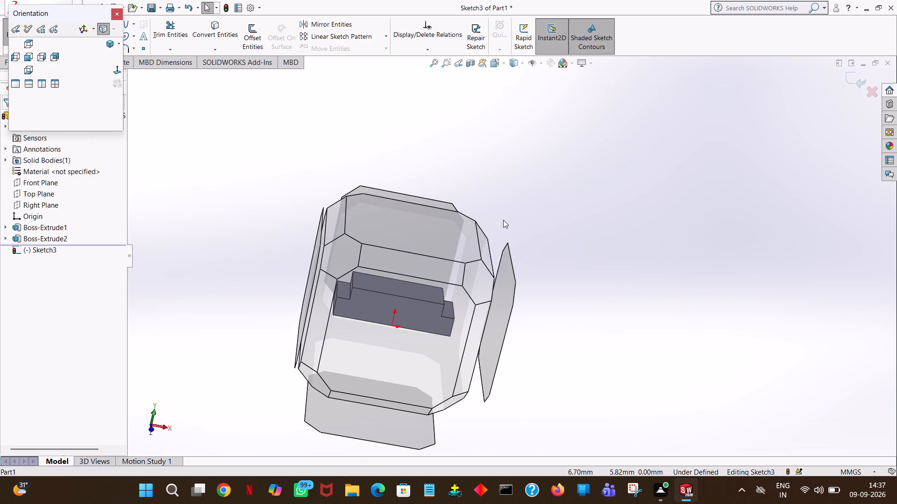
pyautogui.click(121, 72)
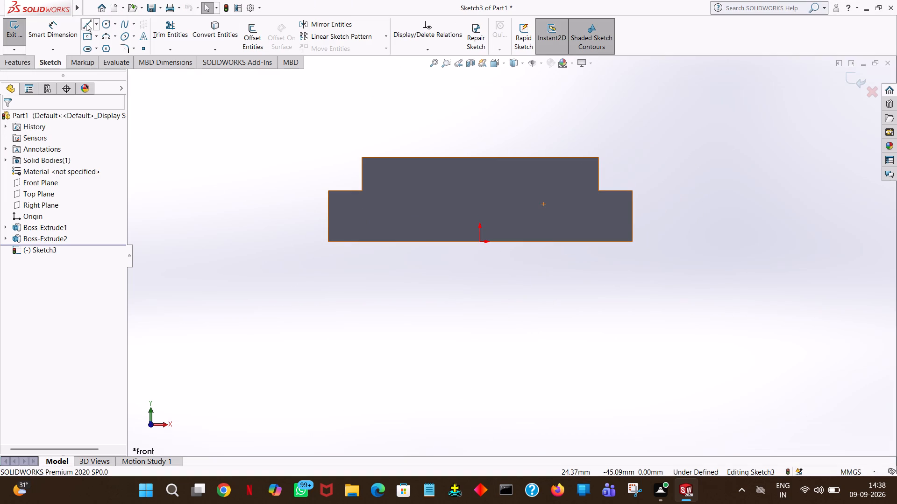
pyautogui.click(85, 25)
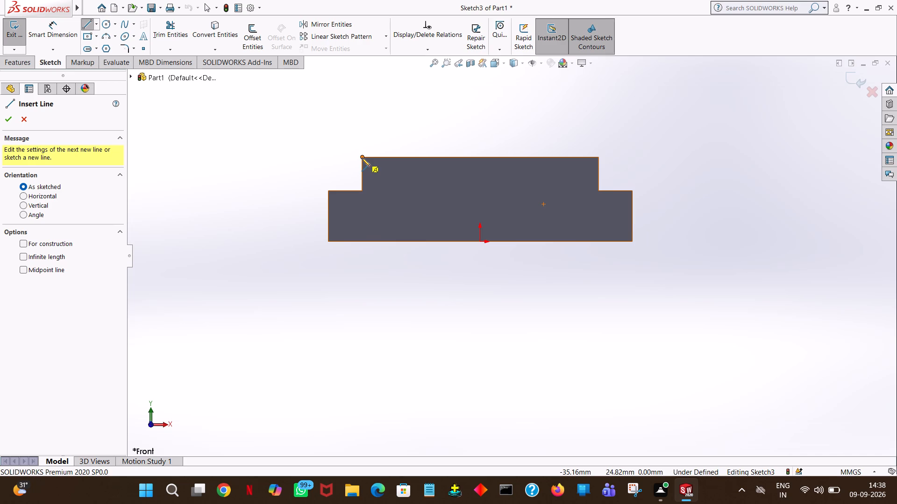
pyautogui.click(362, 158)
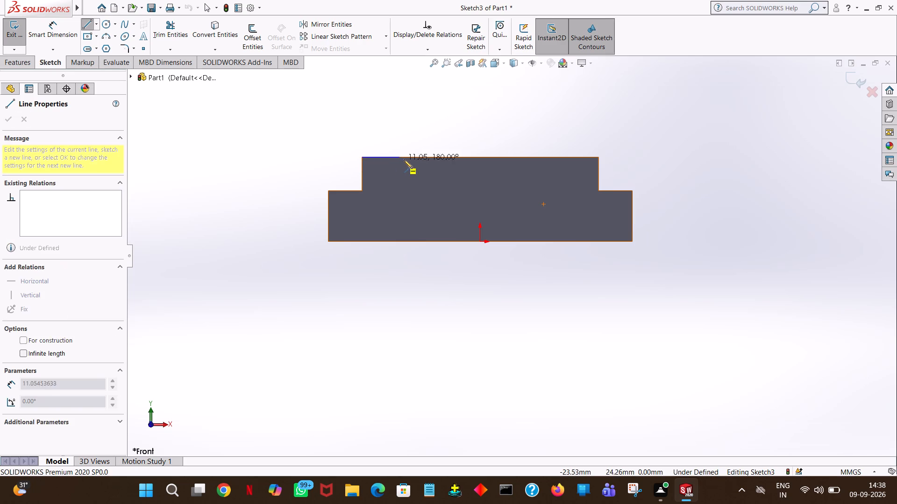
pyautogui.click(406, 158)
pyautogui.write('17.5')
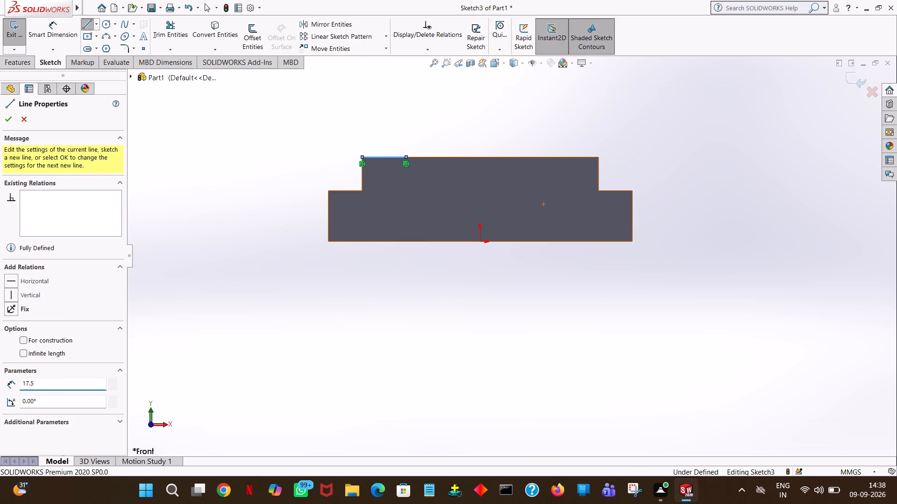
pyautogui.press('Return')
pyautogui.rightClick(406, 158)
pyautogui.click(439, 167)
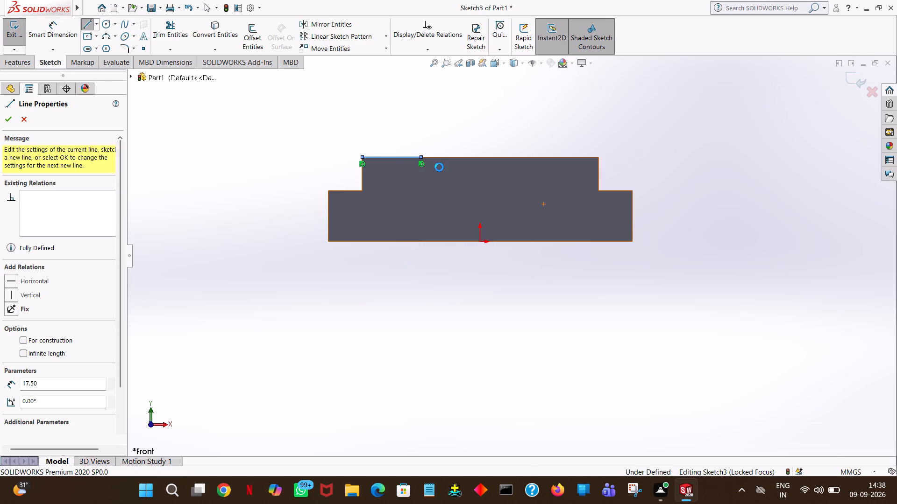
# Sketch a circle of radius 7.5 mm centred on the inner end of the 17.5 mm line.
pyautogui.click(100, 21)
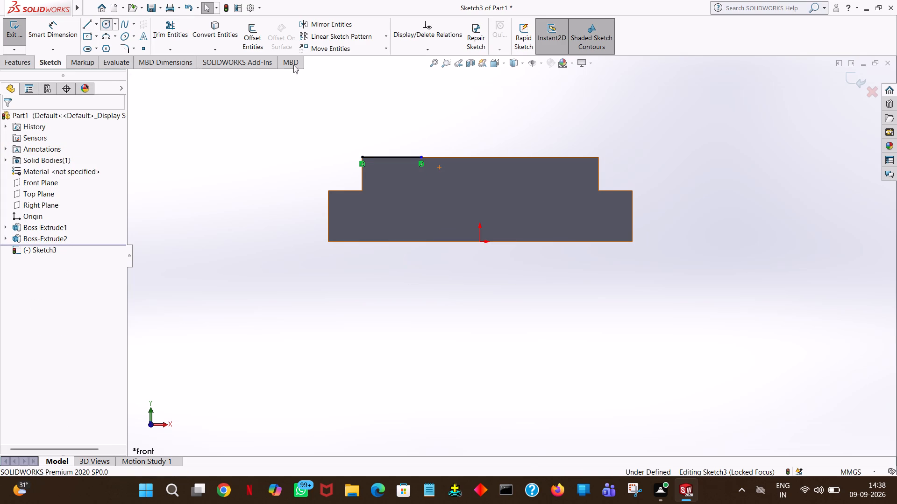
pyautogui.click(421, 158)
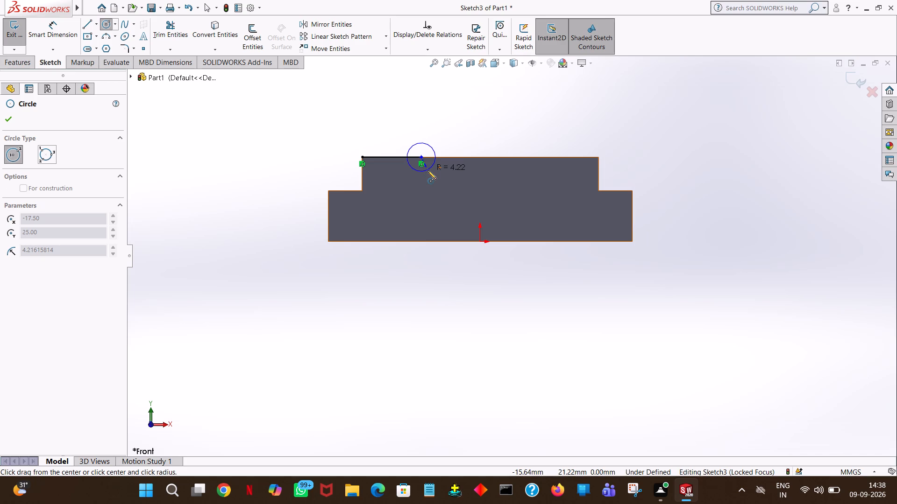
pyautogui.click(427, 170)
pyautogui.write('7.5')
pyautogui.press('Return')
pyautogui.rightClick(427, 170)
pyautogui.click(463, 178)
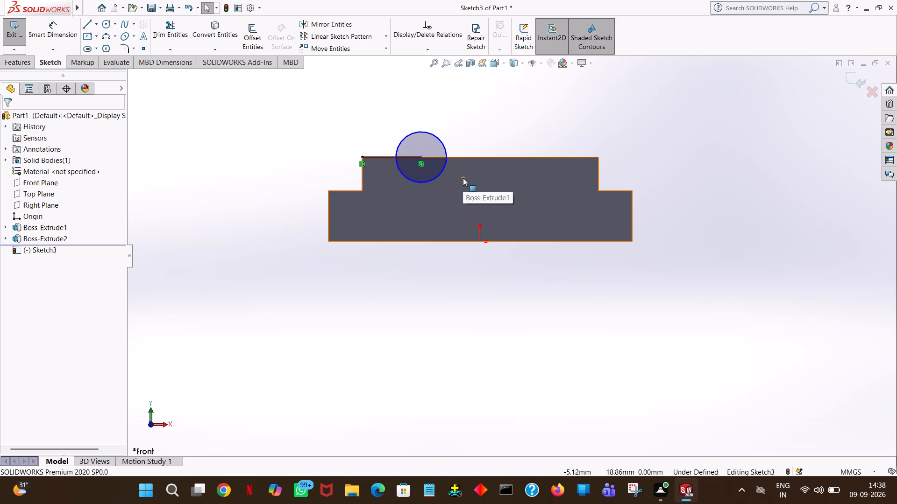
# Sketch a concentric outer circle of radius 12.5 mm around the 7.5 mm radius circle.
pyautogui.click(106, 26)
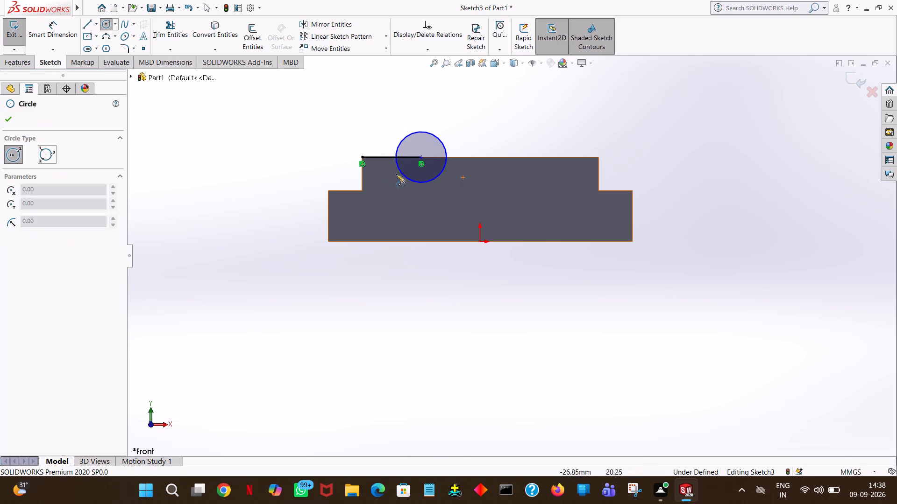
pyautogui.click(421, 158)
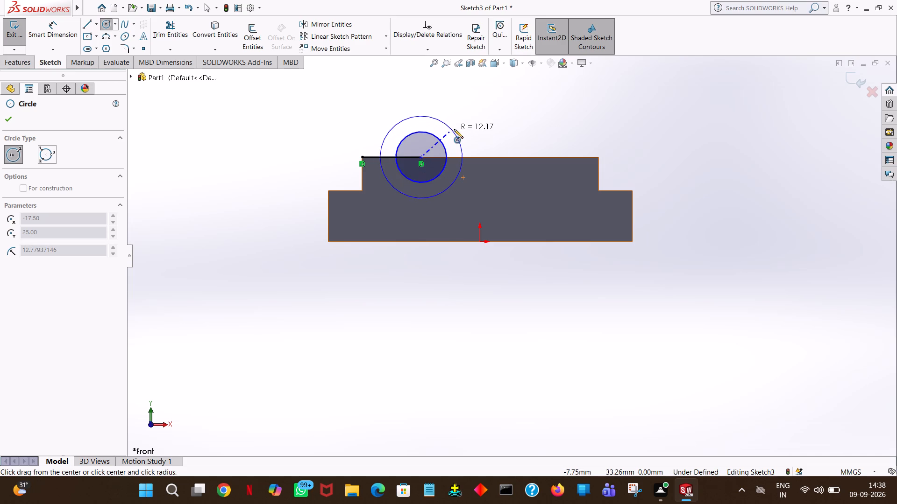
pyautogui.click(454, 129)
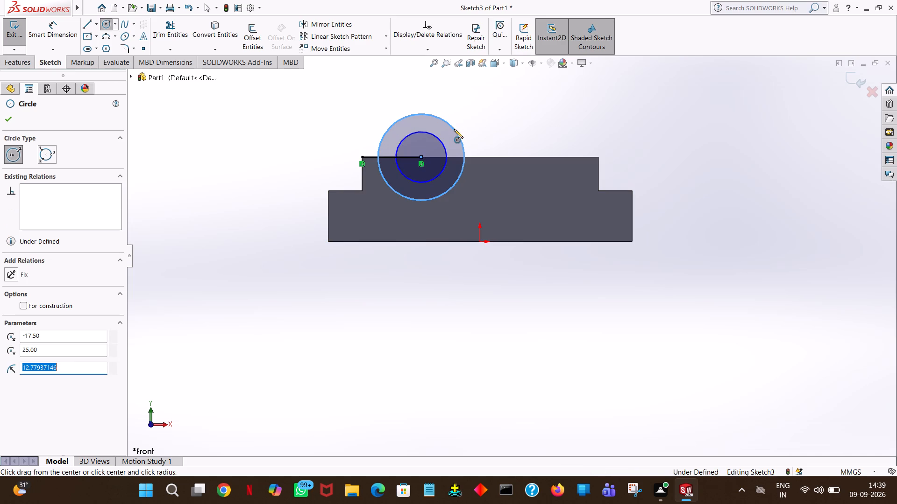
pyautogui.write('12.5')
pyautogui.press('Return')
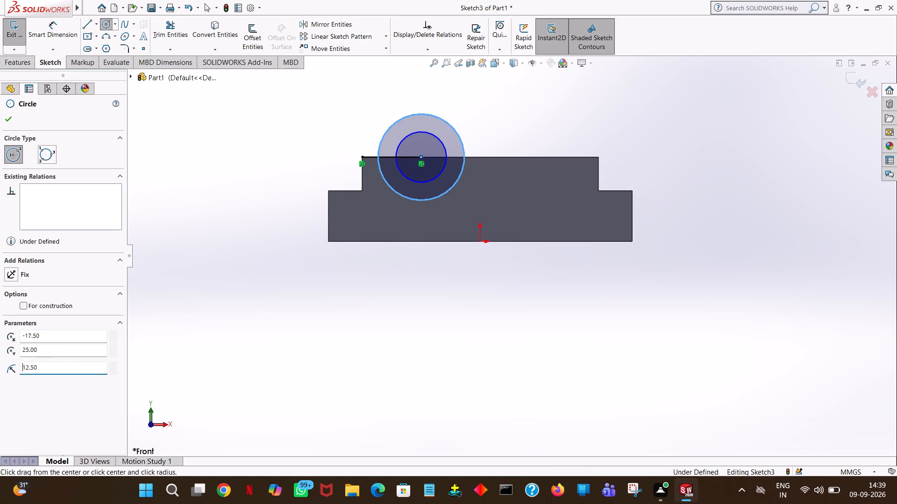
pyautogui.click(7, 125)
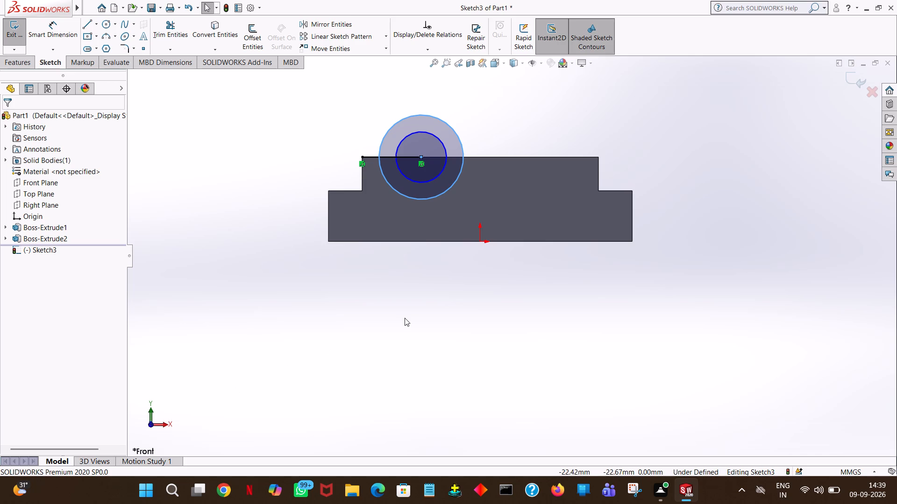
# Sketch connected lines from the origin: 7.5 mm toward -X, 12.5 mm up, and 10 mm across to the outer circle's lowest point.
pyautogui.click(85, 24)
pyautogui.click(480, 241)
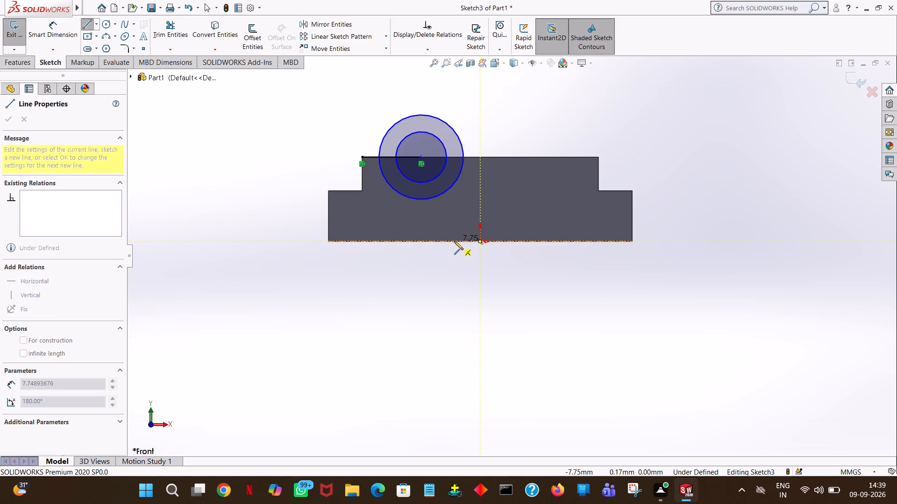
pyautogui.click(454, 241)
pyautogui.write('7.05')
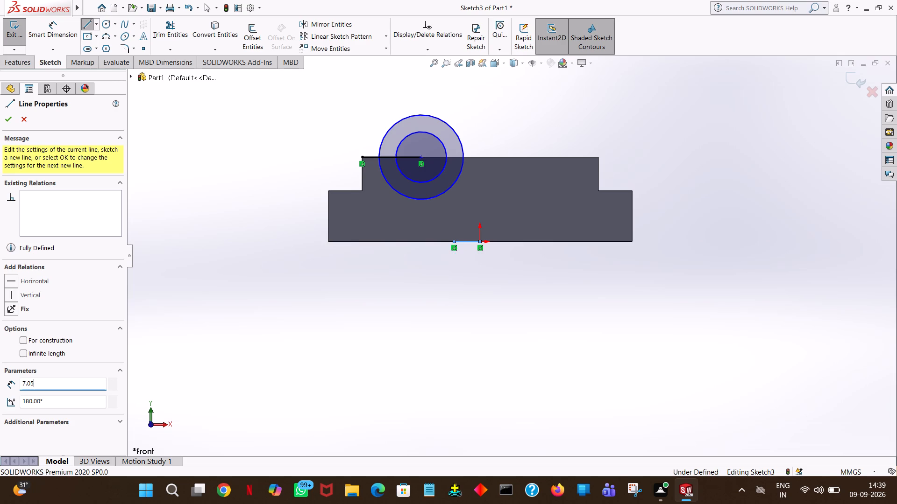
pyautogui.press('BackSpace')
pyautogui.press('BackSpace')
pyautogui.press('5')
pyautogui.press('Return')
pyautogui.click(456, 200)
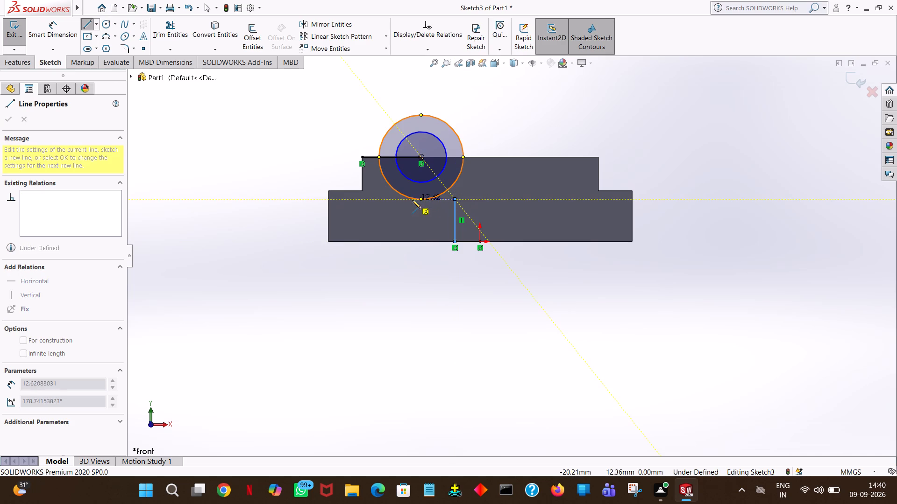
pyautogui.click(421, 198)
pyautogui.rightClick(421, 198)
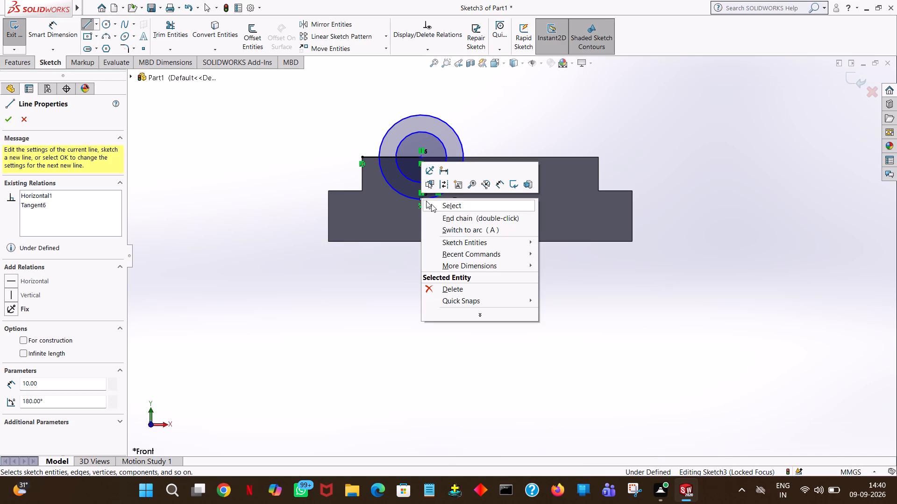
pyautogui.click(432, 204)
pyautogui.click(666, 172)
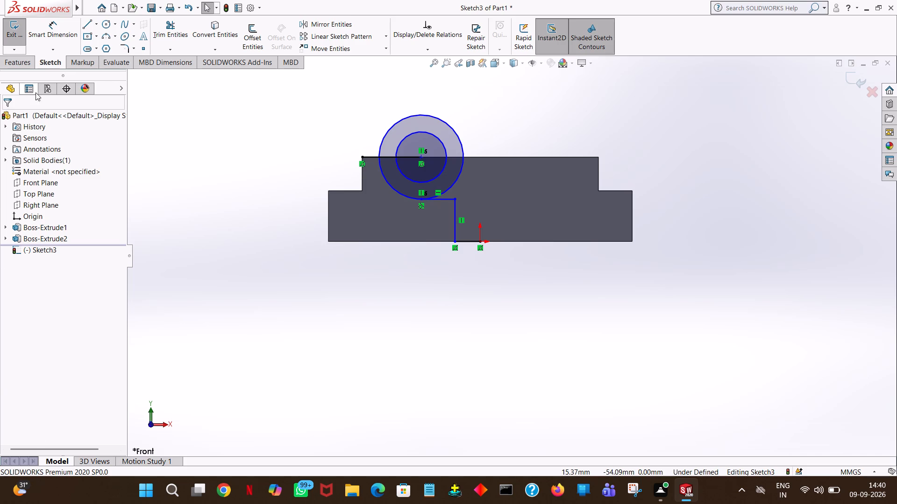
# Sketch a 12.5 mm horizontal line from the circles' centre to the outer circle's +X quadrant point.
pyautogui.click(87, 22)
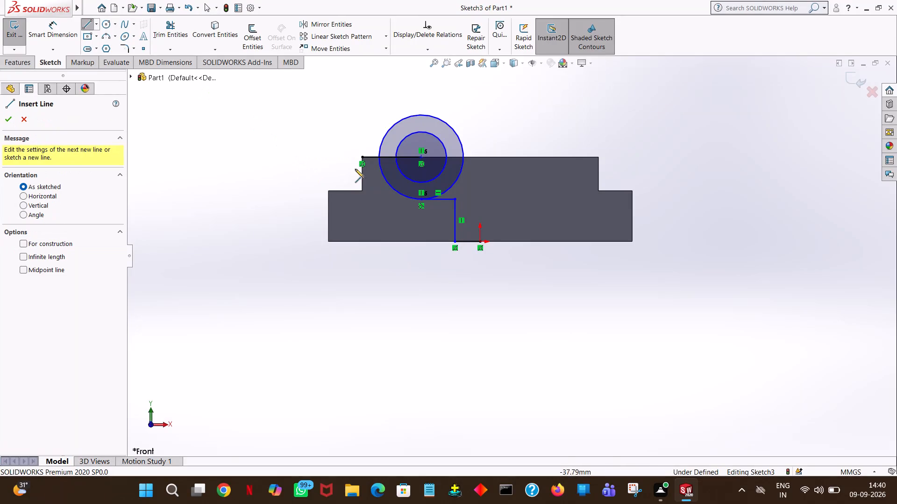
pyautogui.click(420, 158)
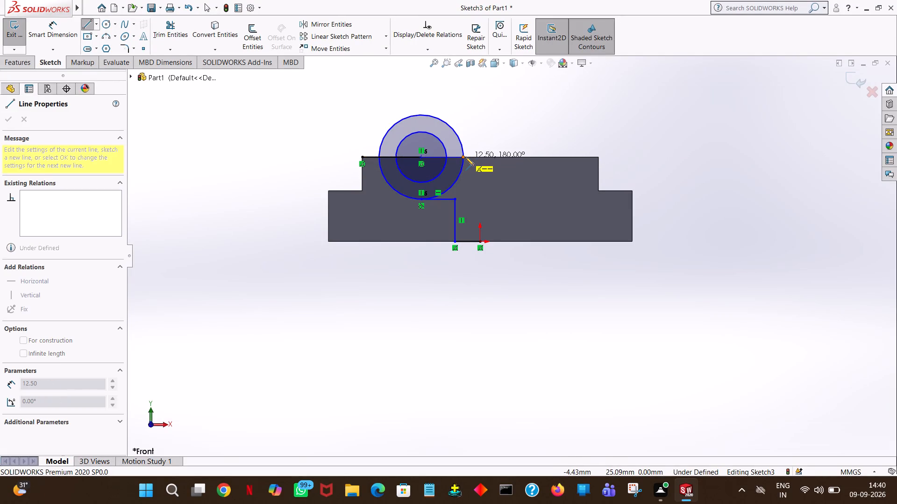
pyautogui.click(463, 157)
pyautogui.rightClick(463, 157)
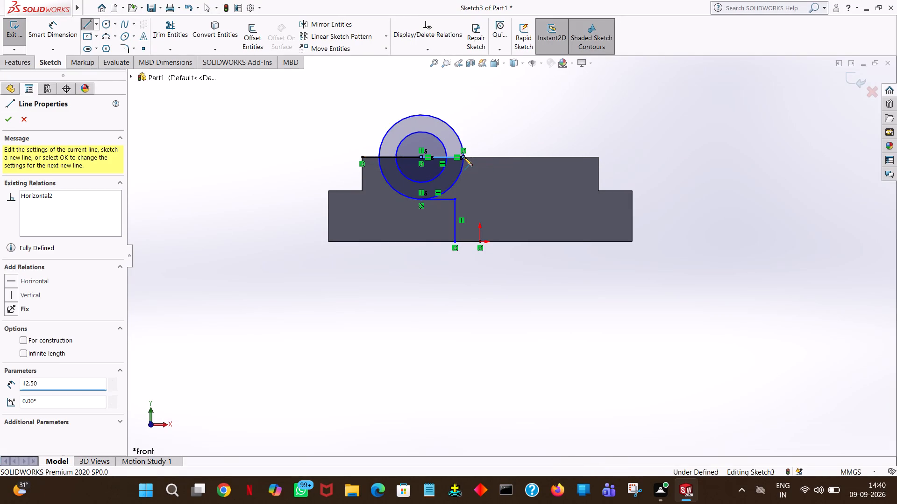
pyautogui.click(476, 163)
pyautogui.click(508, 135)
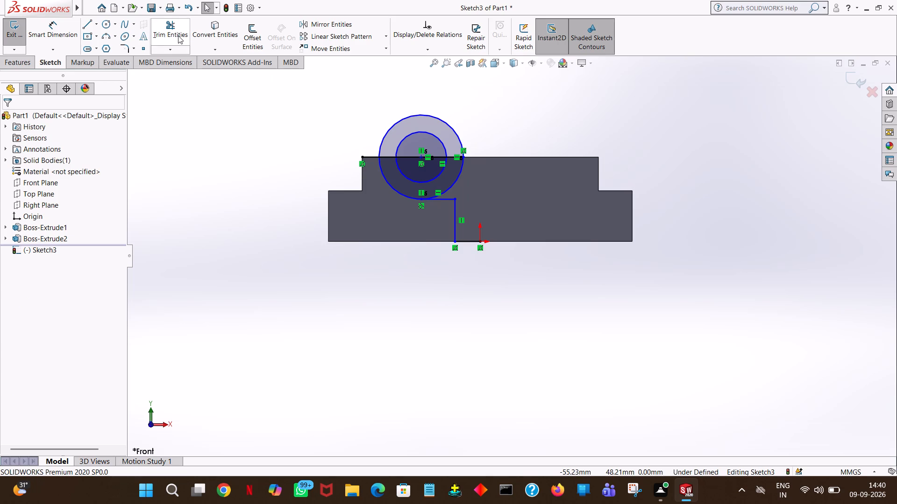
# Trim both circles' upper halves, the outer circle's lower +X quarter, and the centre line's portion beyond the inner arc.
pyautogui.click(178, 35)
pyautogui.click(416, 117)
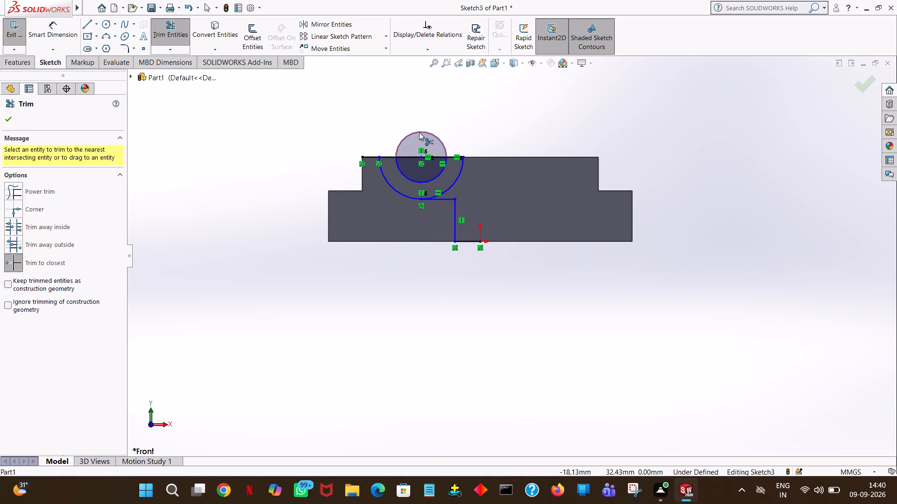
pyautogui.click(419, 132)
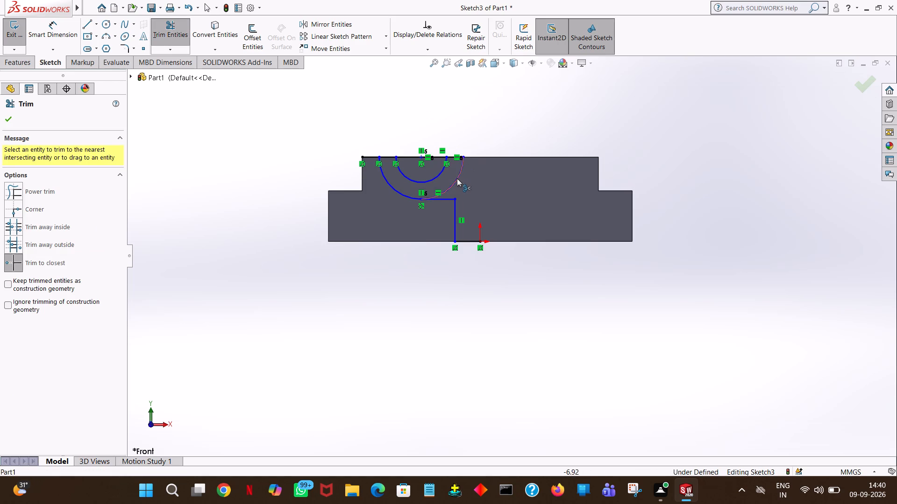
pyautogui.click(457, 178)
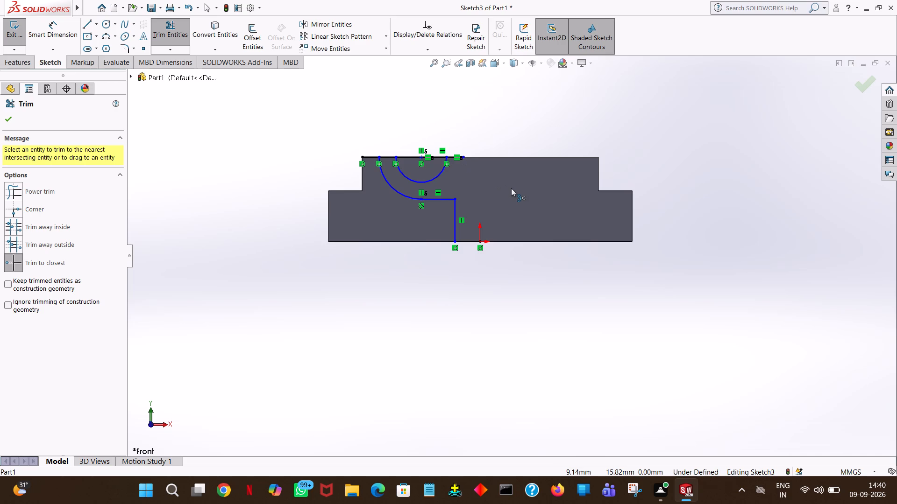
pyautogui.click(449, 156)
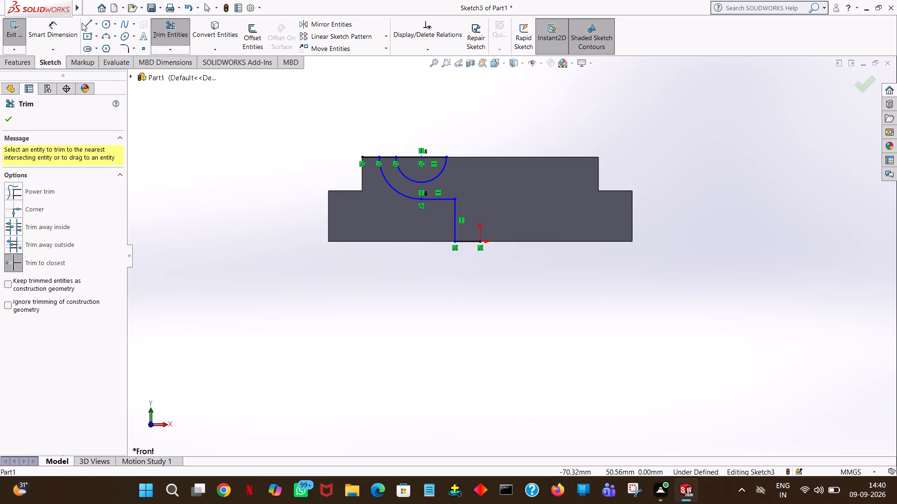
# Sketch a 27.5 mm horizontal line along the body's top edge from the inner arc's +X end toward +X.
pyautogui.click(83, 24)
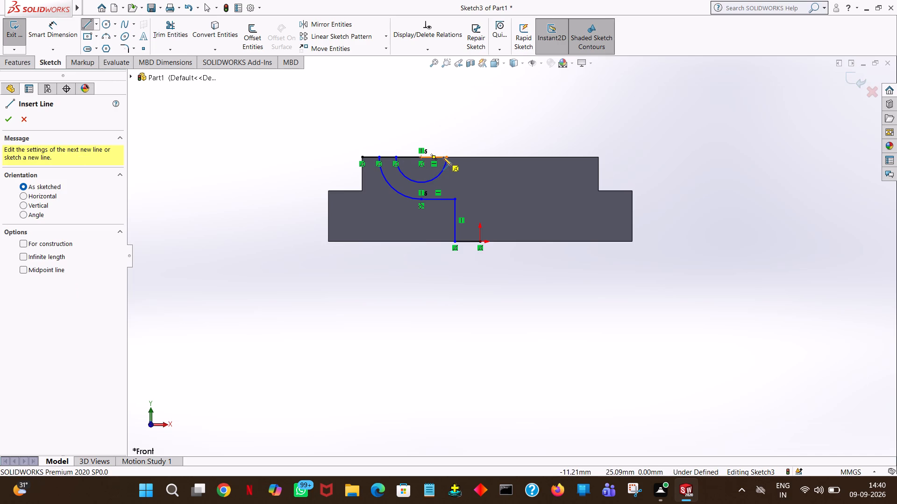
pyautogui.click(447, 157)
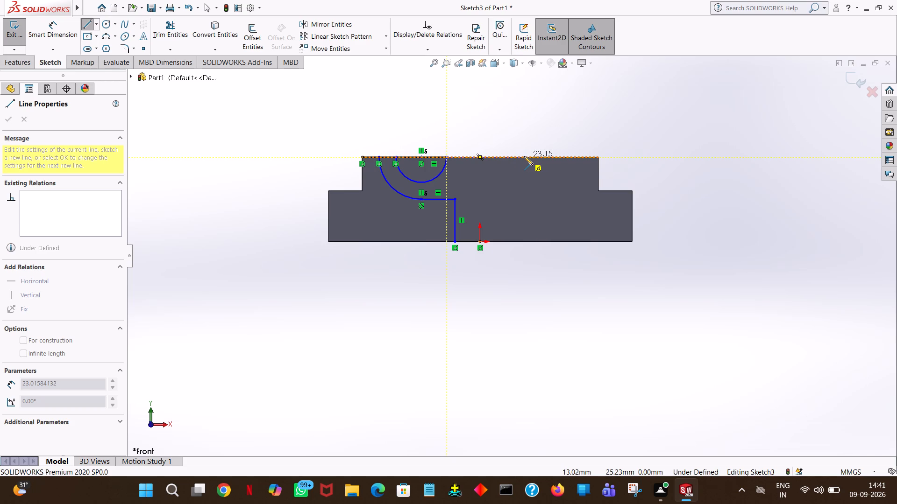
pyautogui.click(524, 156)
pyautogui.write('27.5')
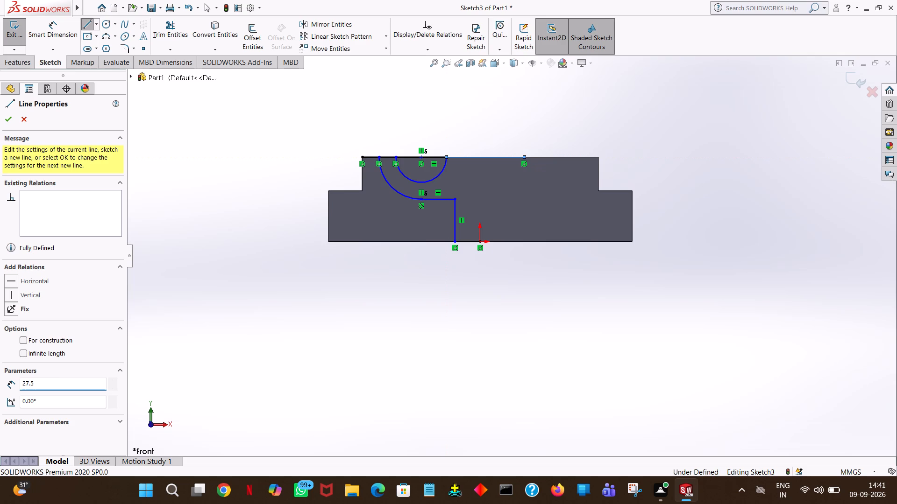
pyautogui.press('Return')
pyautogui.rightClick(572, 112)
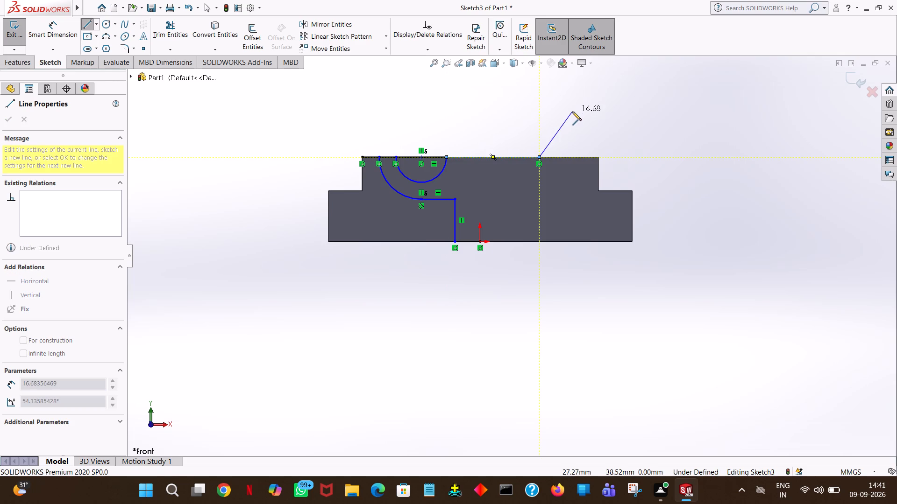
pyautogui.click(580, 118)
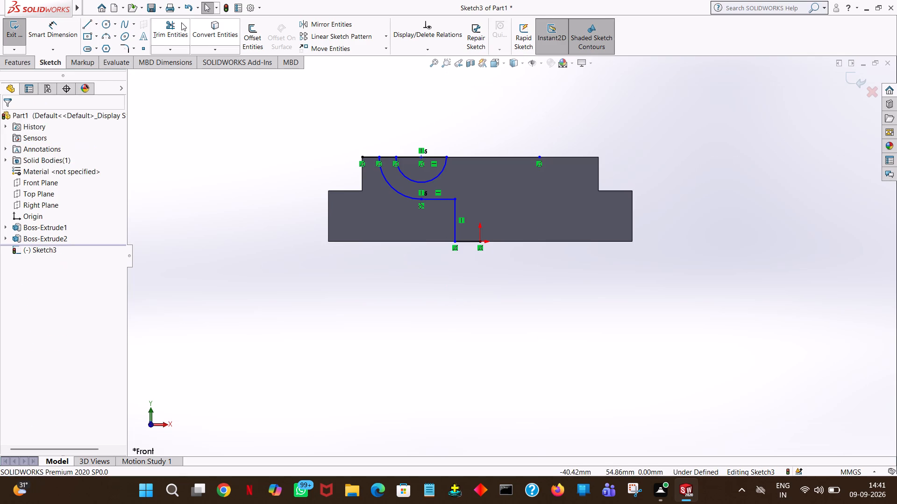
# Sketch a circle of radius 7.5 mm centred on the far end of the 27.5 mm line.
pyautogui.click(102, 26)
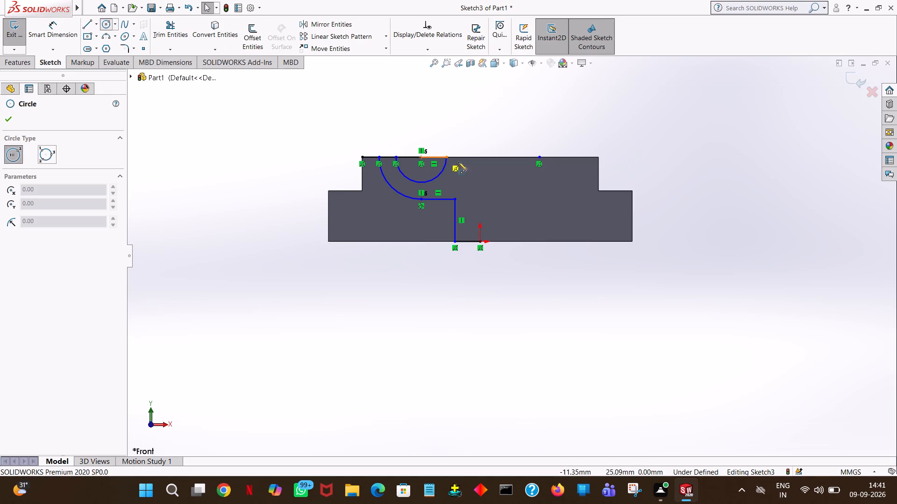
pyautogui.click(539, 156)
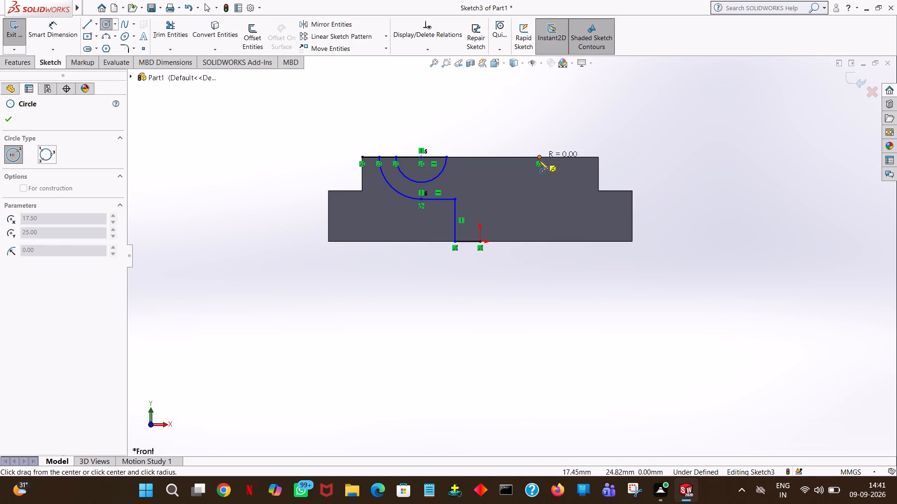
pyautogui.click(540, 169)
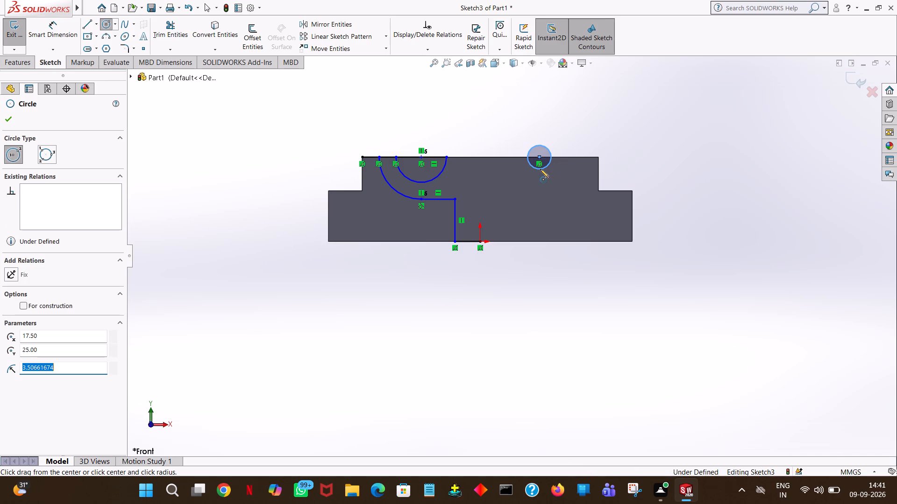
pyautogui.write('7.5')
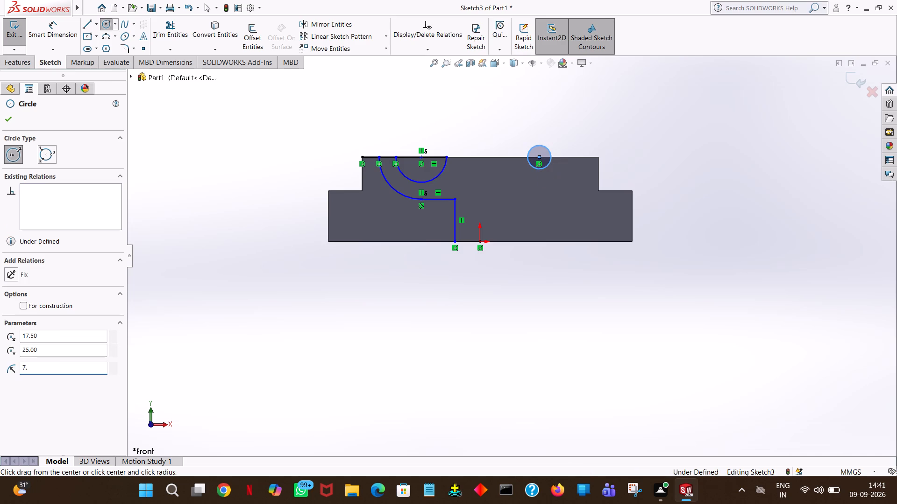
pyautogui.press('Return')
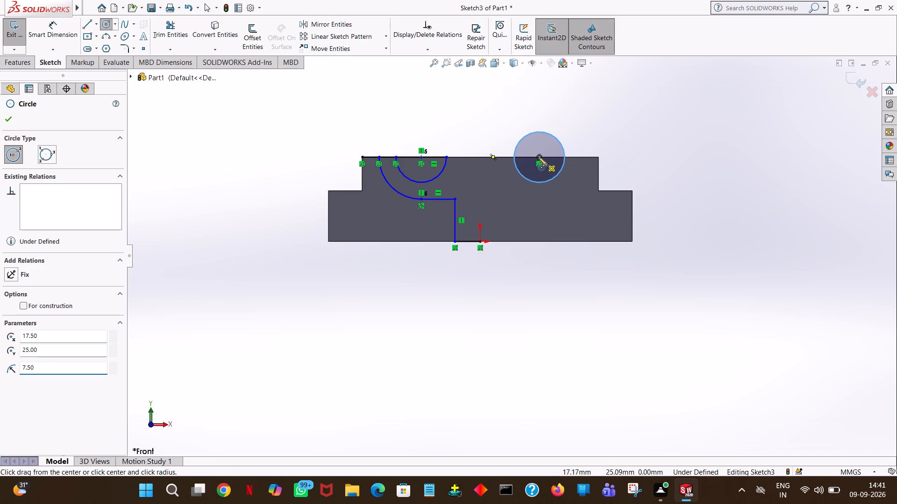
# Sketch a concentric outer circle of radius 12.5 mm around the new 7.5 mm radius circle.
pyautogui.click(538, 157)
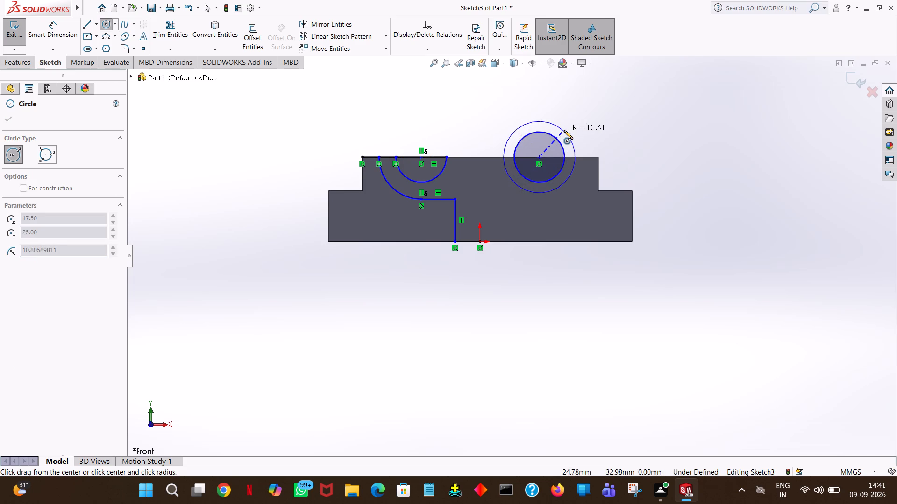
pyautogui.click(564, 130)
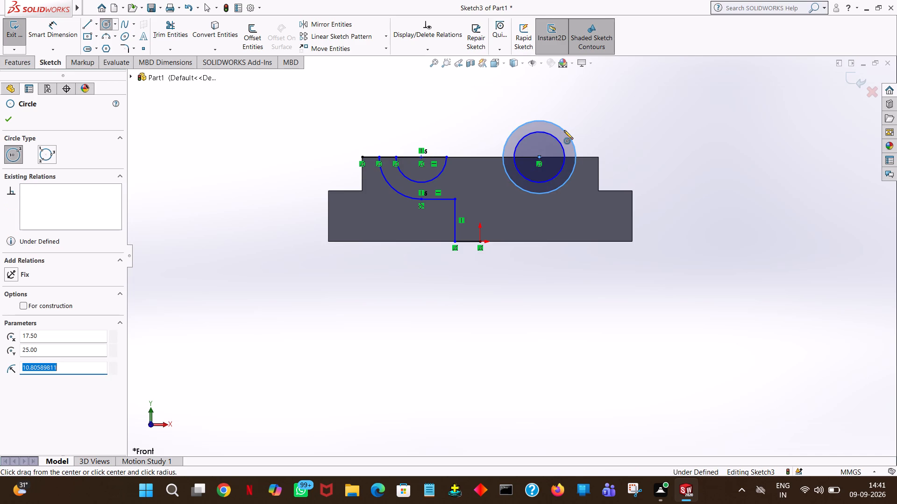
pyautogui.write('12.5')
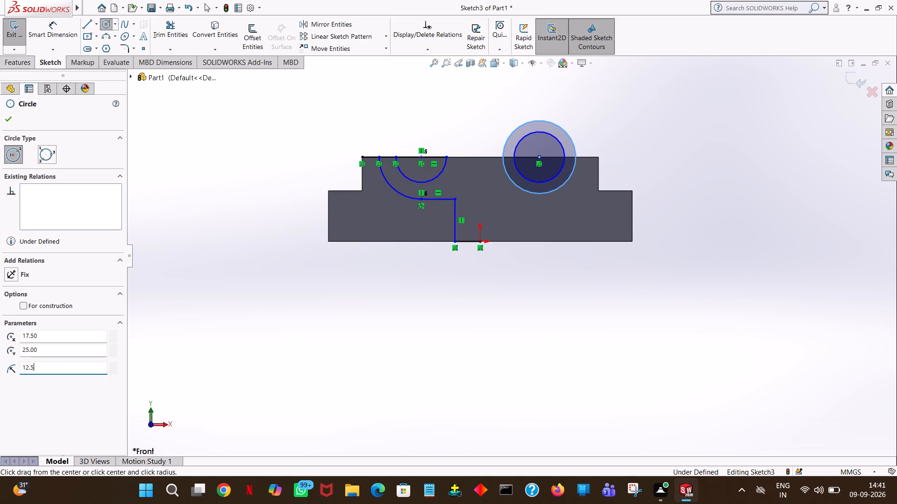
pyautogui.press('Return')
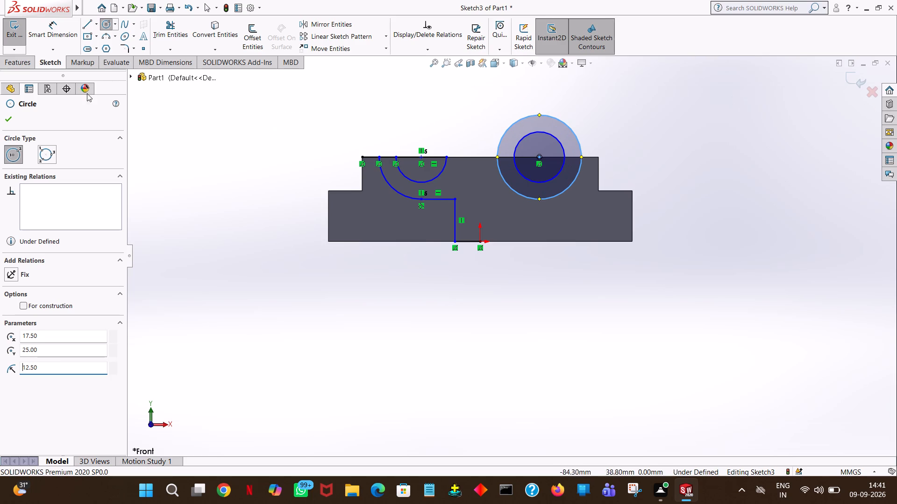
pyautogui.click(9, 116)
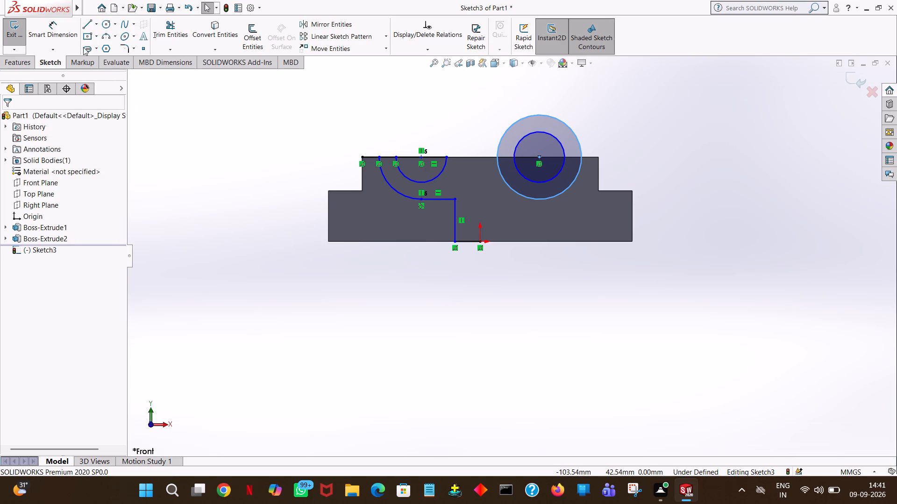
# Sketch connected lines from the origin: 7.5 mm toward +X, 12.5 mm up, and 10 mm across to the new outer circle's lowest point.
pyautogui.click(86, 23)
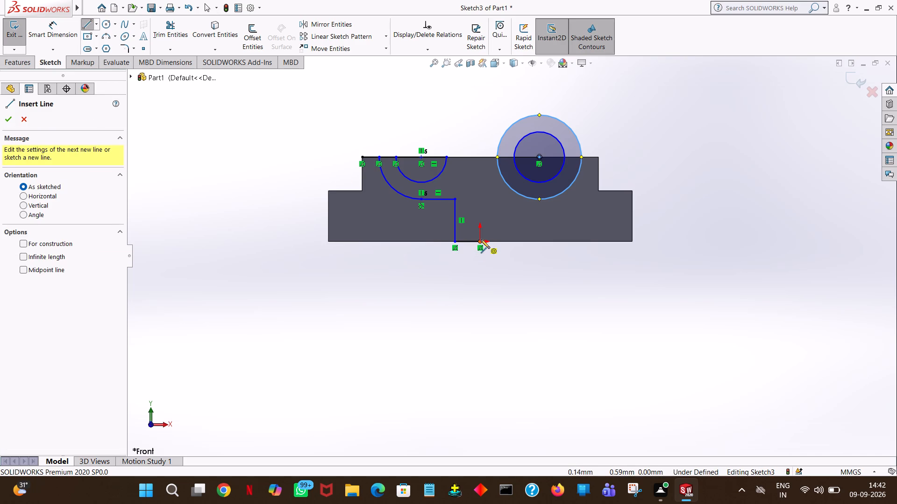
pyautogui.click(479, 242)
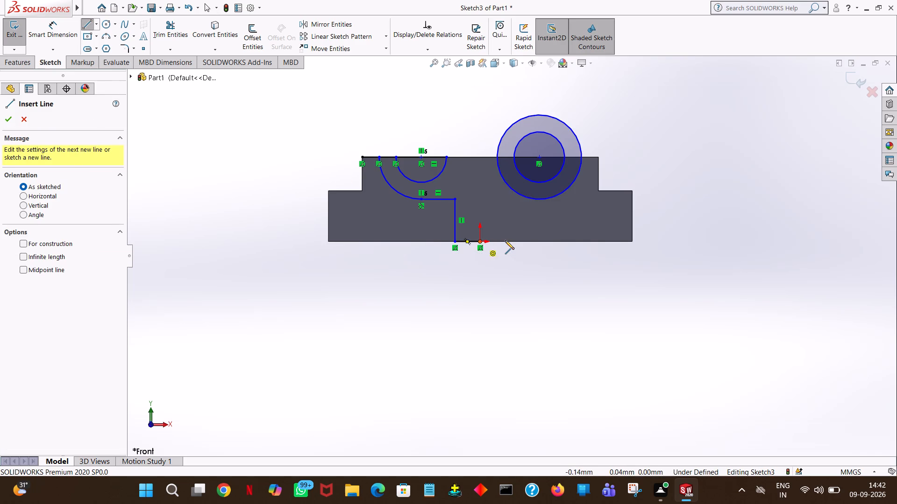
pyautogui.click(508, 240)
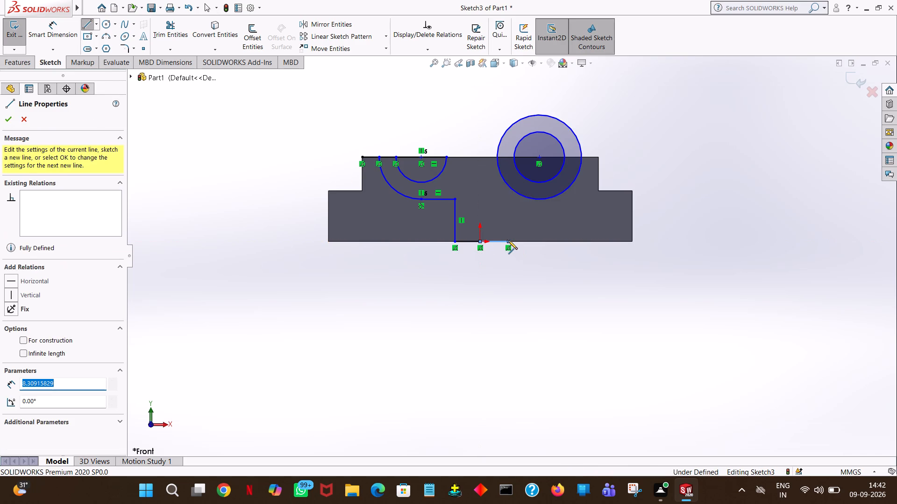
pyautogui.write('7.5')
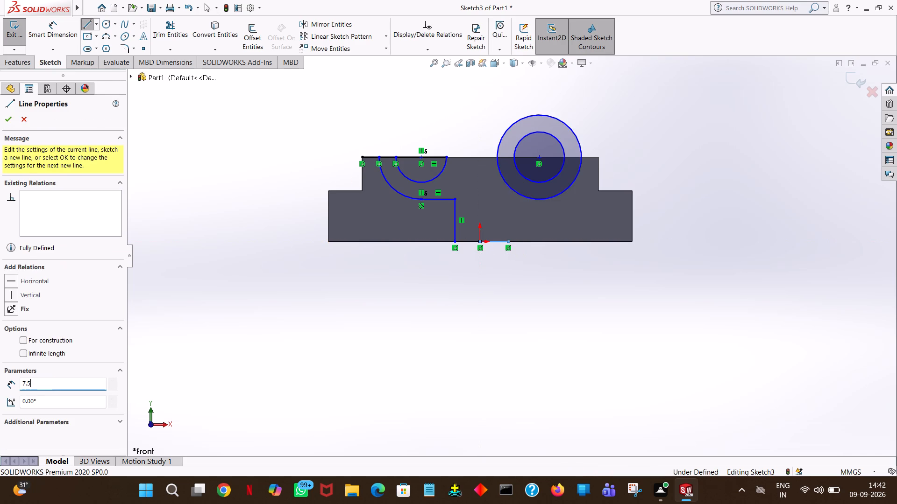
pyautogui.press('Return')
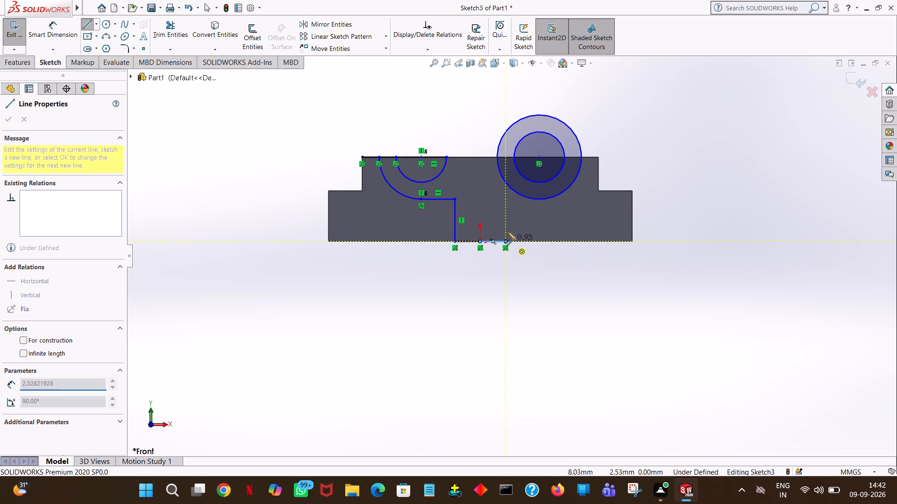
pyautogui.click(507, 200)
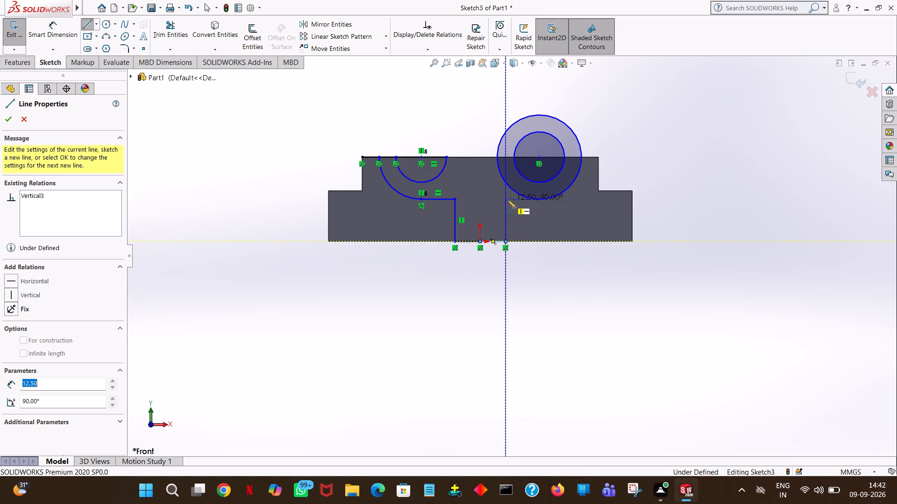
pyautogui.click(539, 200)
pyautogui.rightClick(539, 200)
pyautogui.click(557, 205)
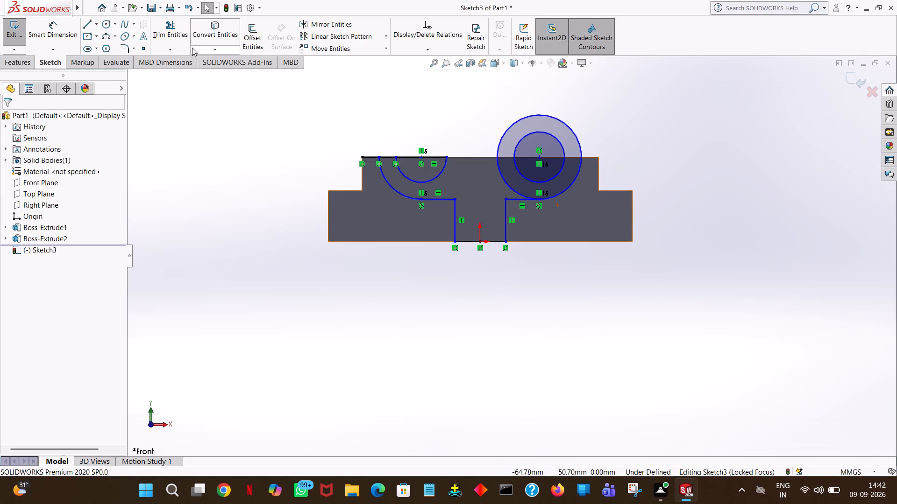
# Sketch a horizontal line from the new outer circle's +X quadrant point through its centre to just past its -X side.
pyautogui.click(89, 22)
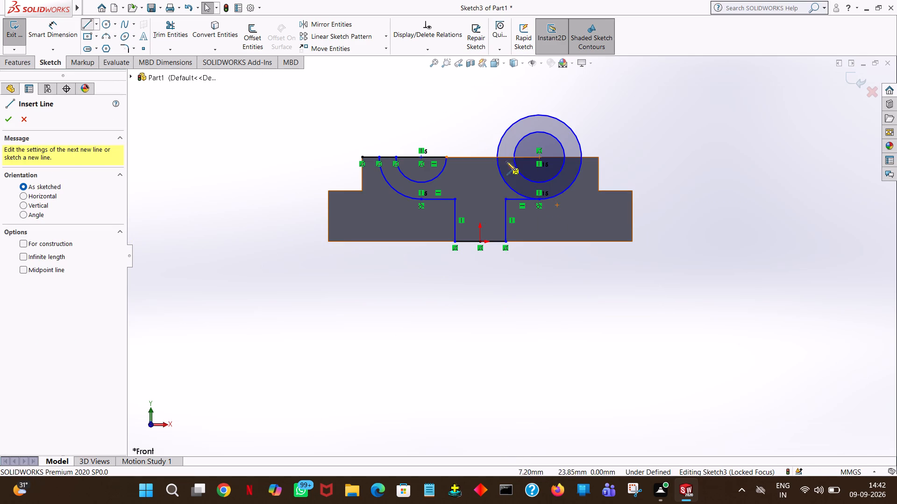
pyautogui.click(581, 158)
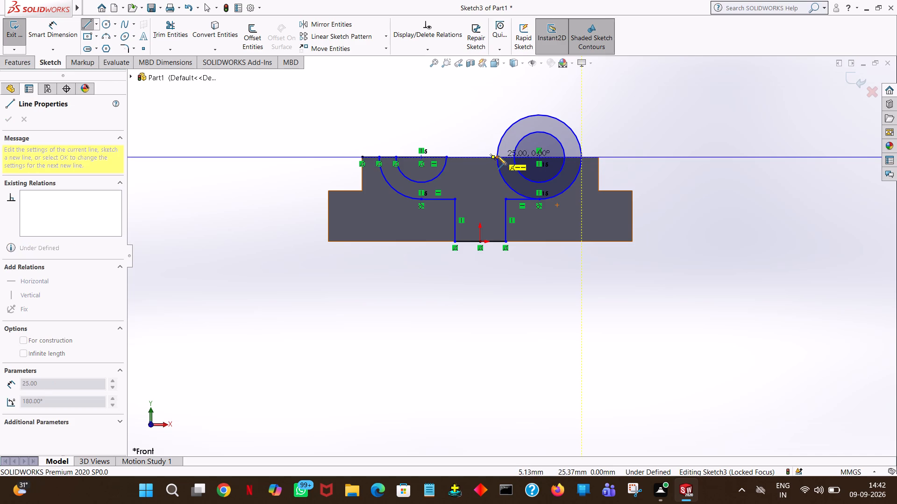
pyautogui.click(495, 157)
pyautogui.rightClick(495, 157)
pyautogui.click(520, 168)
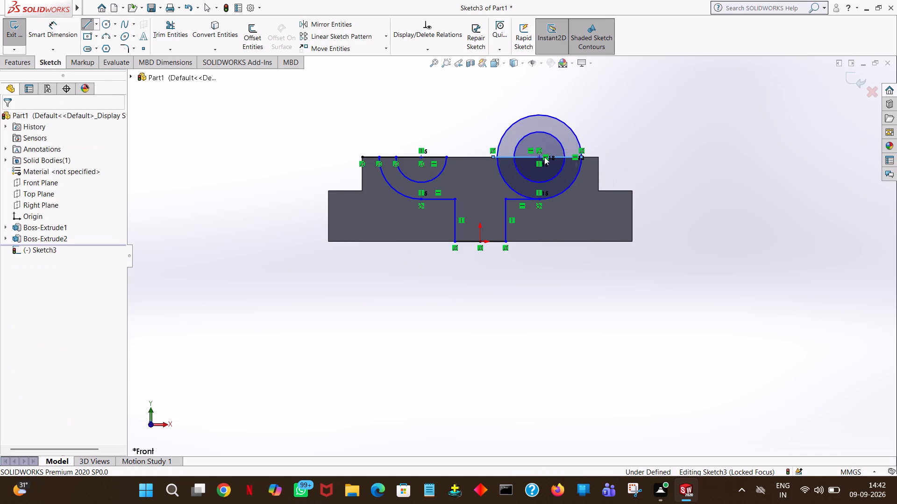
# Trim the new circles' upper halves, the outer circle's lower -X quarter, and the top-edge line portions inside and between the inner arcs.
pyautogui.click(164, 22)
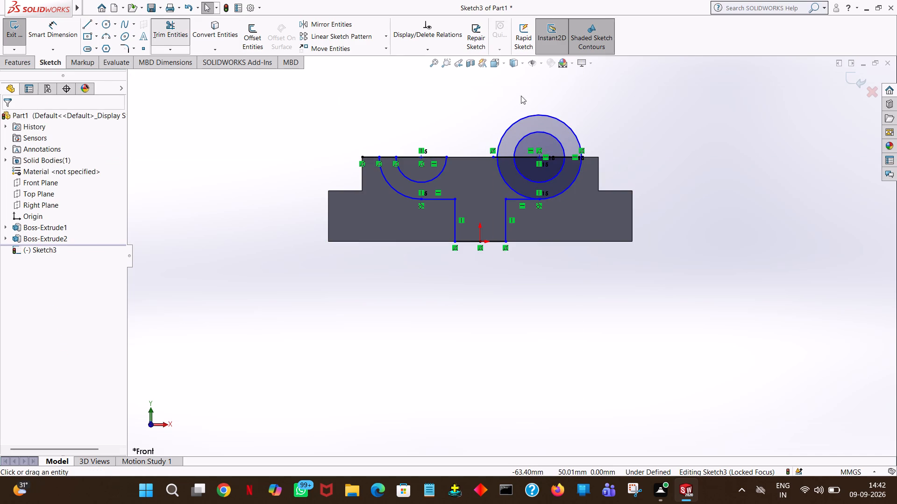
pyautogui.click(576, 134)
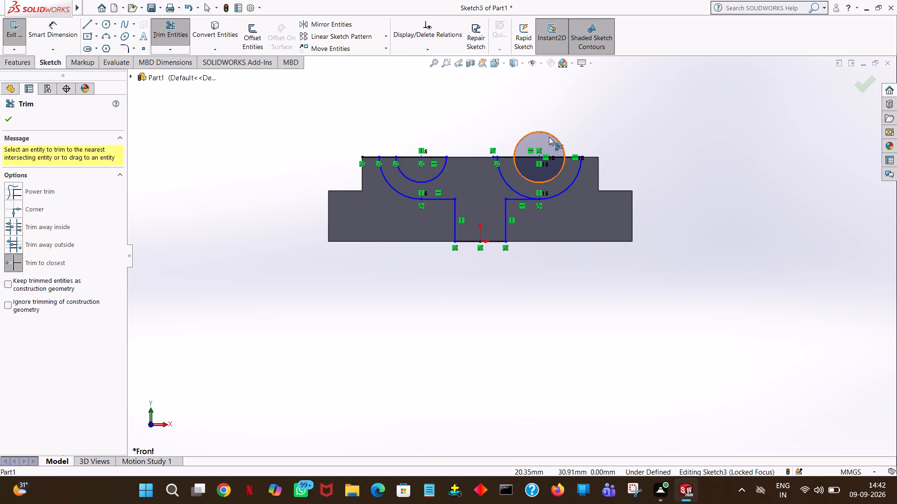
pyautogui.click(550, 133)
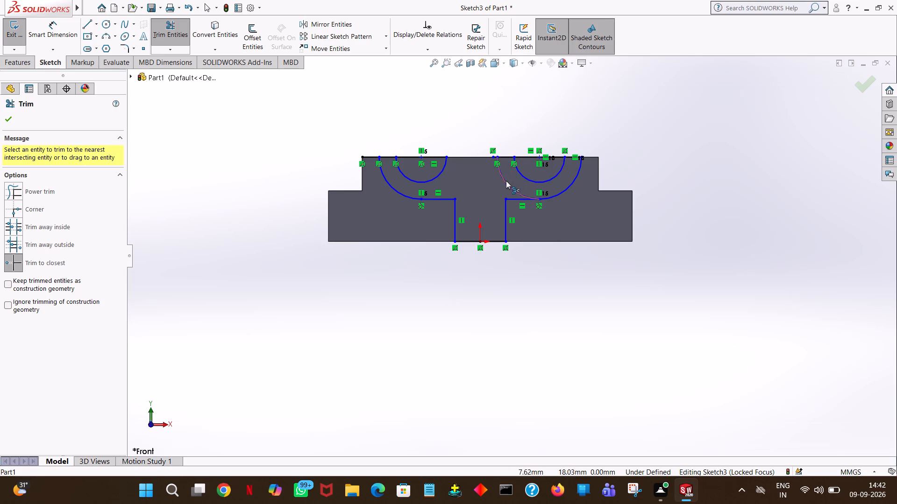
pyautogui.click(506, 181)
pyautogui.click(503, 154)
pyautogui.click(504, 156)
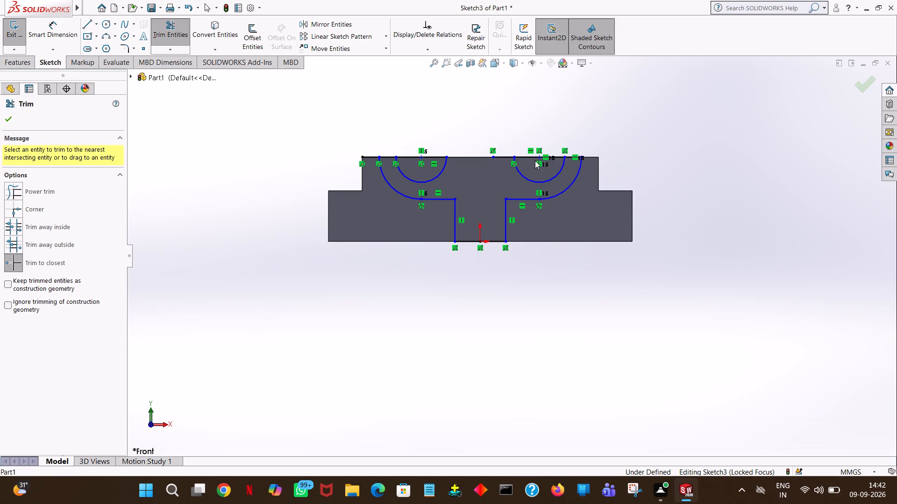
pyautogui.click(489, 252)
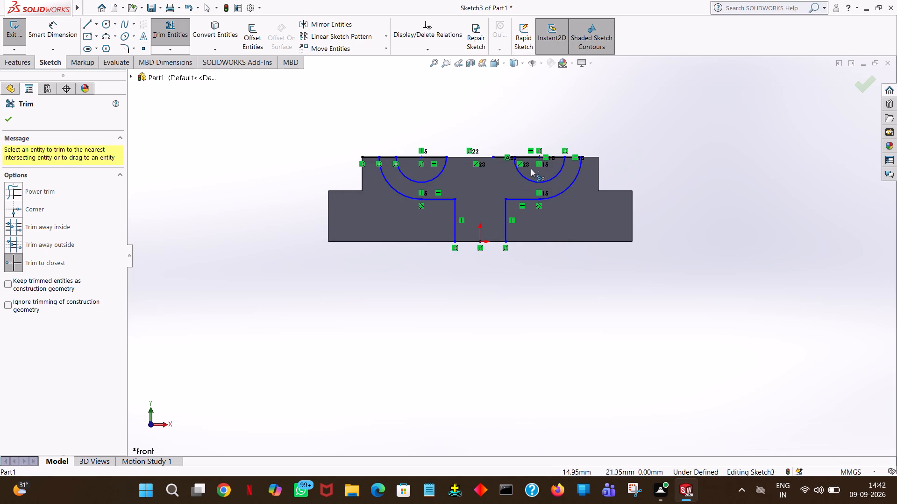
pyautogui.click(528, 155)
pyautogui.click(548, 158)
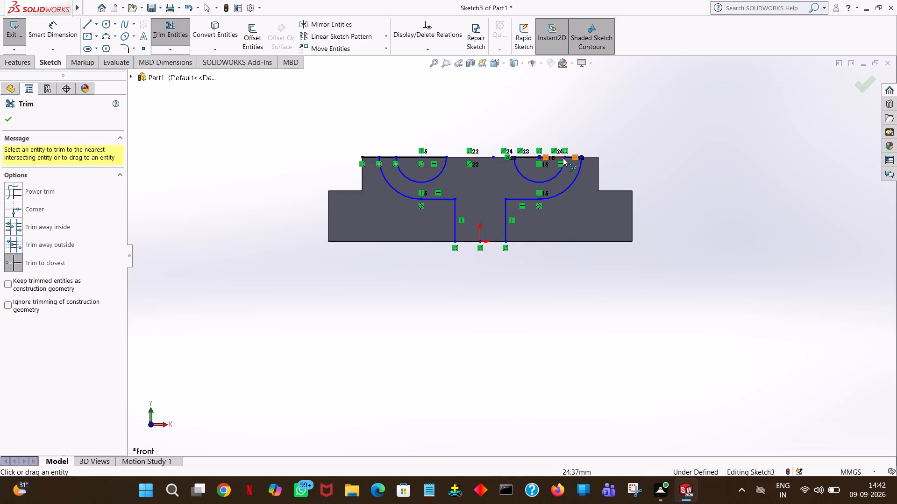
pyautogui.click(559, 158)
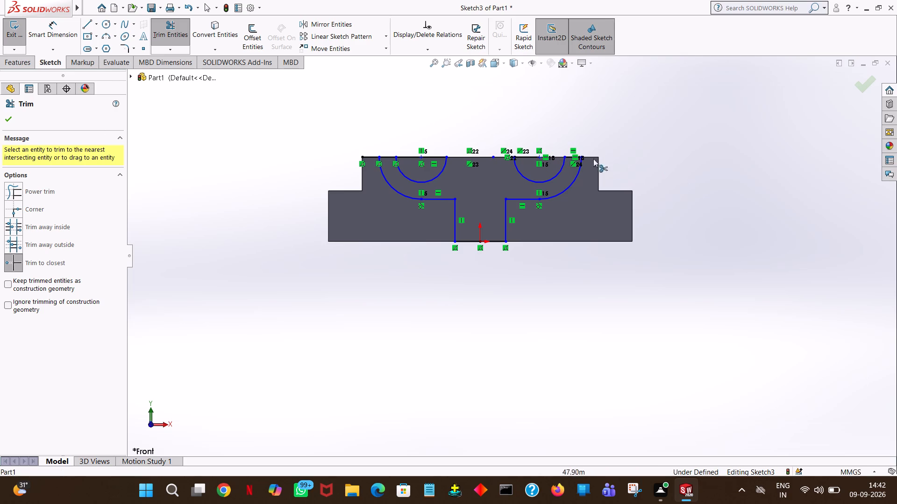
pyautogui.click(484, 156)
pyautogui.click(497, 157)
pyautogui.click(461, 154)
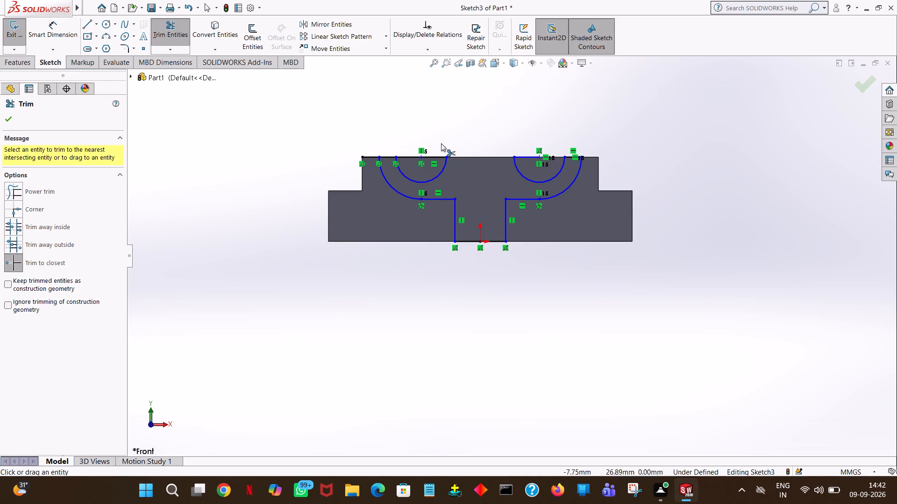
# Sketch a 60 mm horizontal line along the top edge joining the outer ends of the two 12.5 mm radius arcs.
pyautogui.click(86, 23)
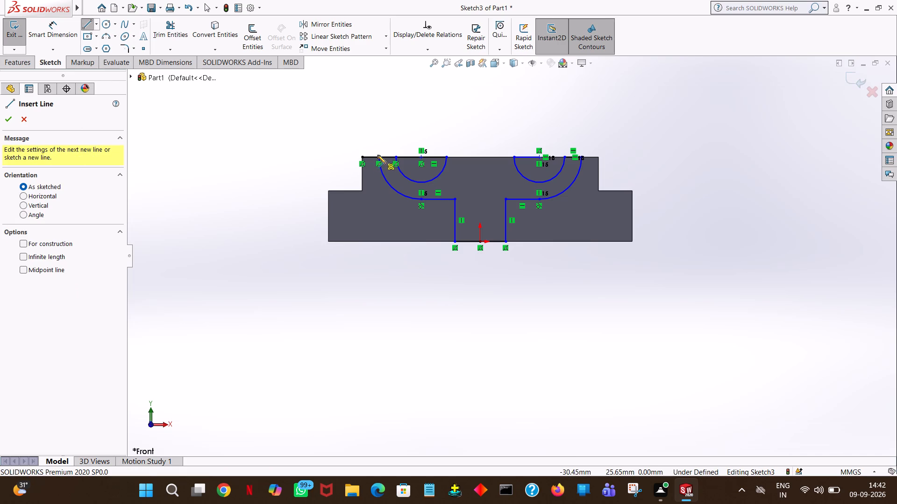
pyautogui.click(379, 155)
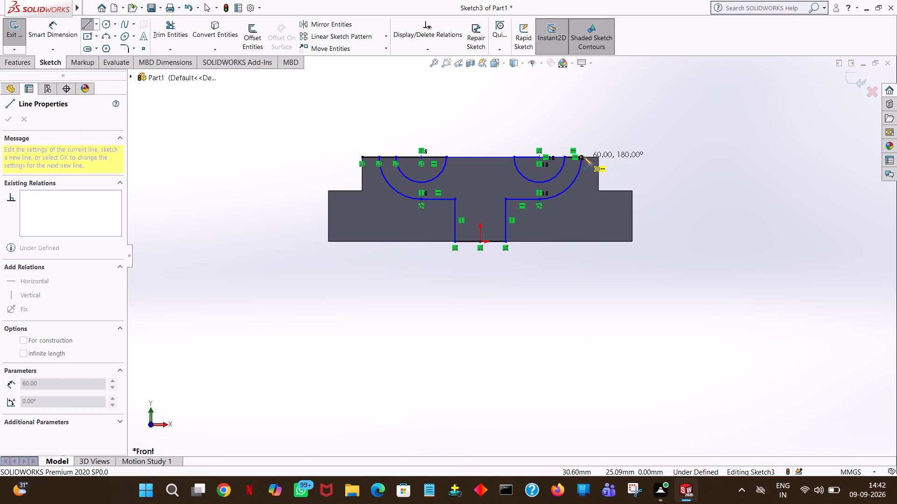
pyautogui.click(584, 157)
pyautogui.rightClick(584, 157)
pyautogui.click(611, 165)
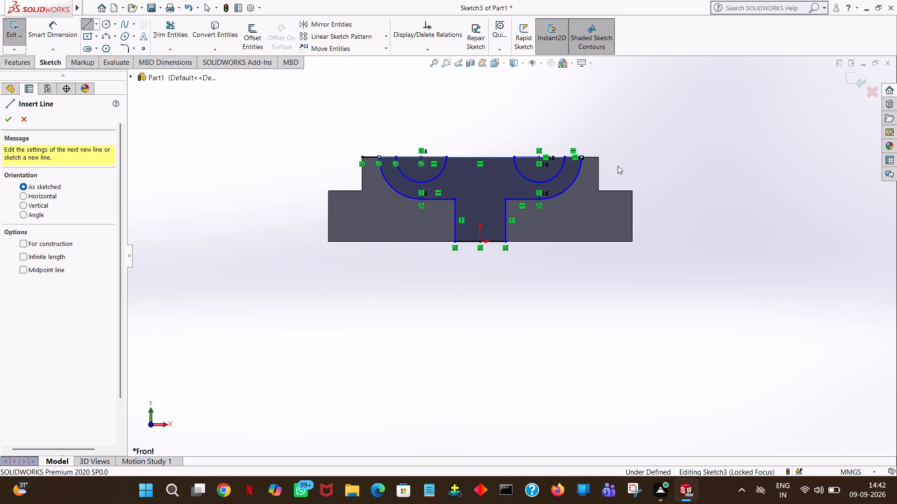
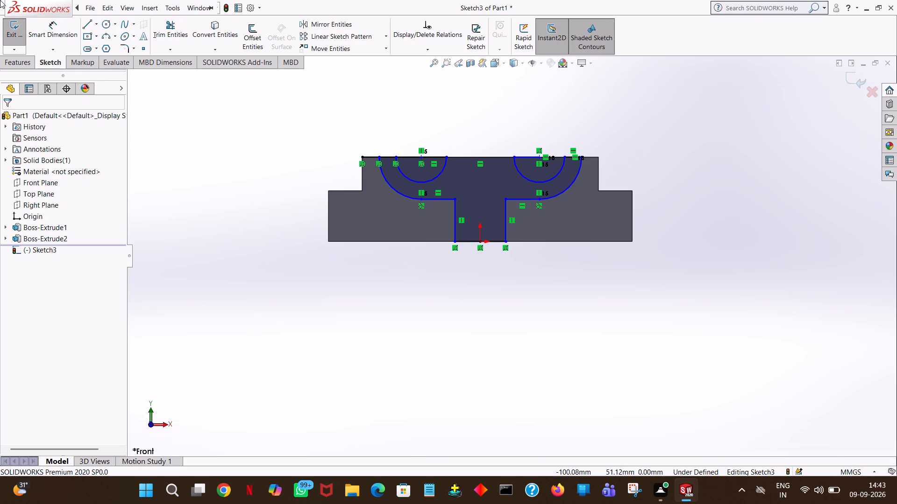
# Extrude the closed arc-and-step profile region 5 mm outward from the stepped body's front face, merged with the body.
pyautogui.click(21, 64)
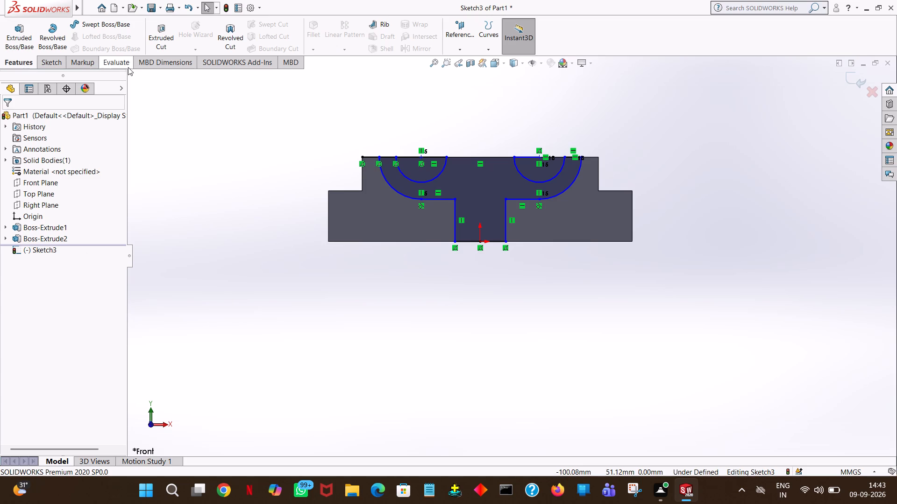
pyautogui.moveTo(297, 101); pyautogui.dragTo(320, 169, button='middle')
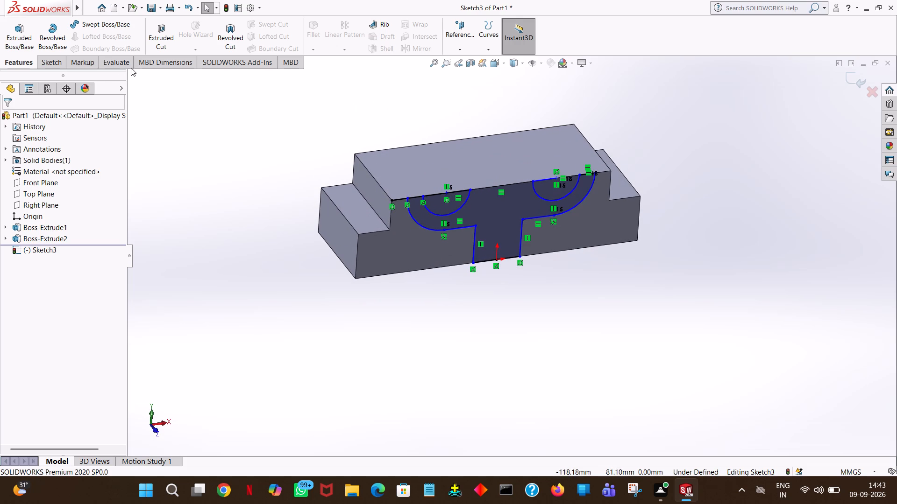
pyautogui.click(16, 43)
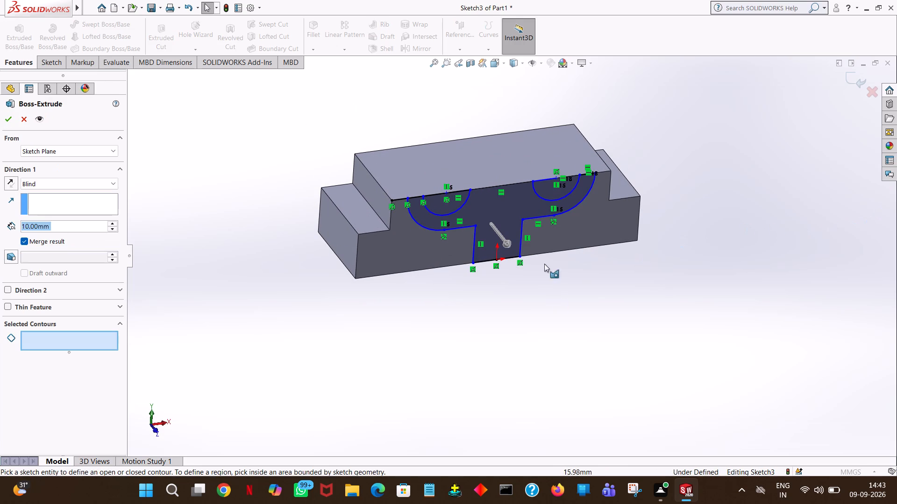
pyautogui.click(503, 205)
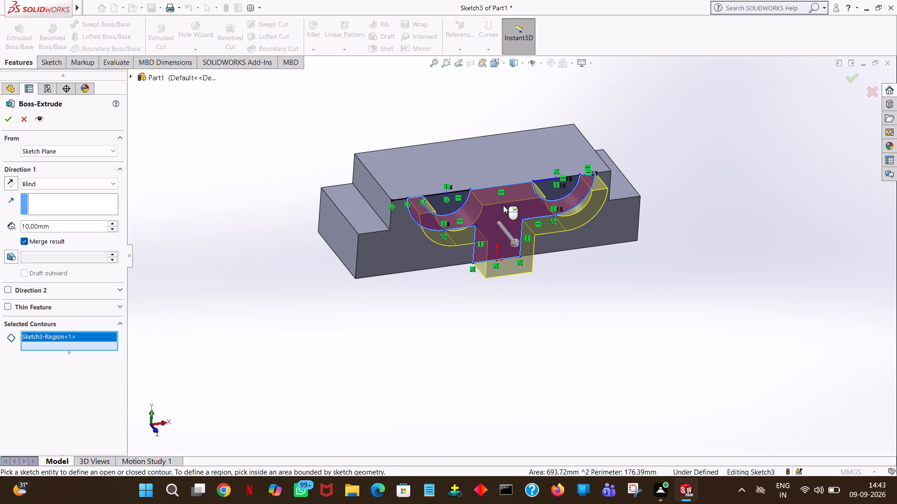
pyautogui.moveTo(675, 291); pyautogui.dragTo(709, 267, button='middle')
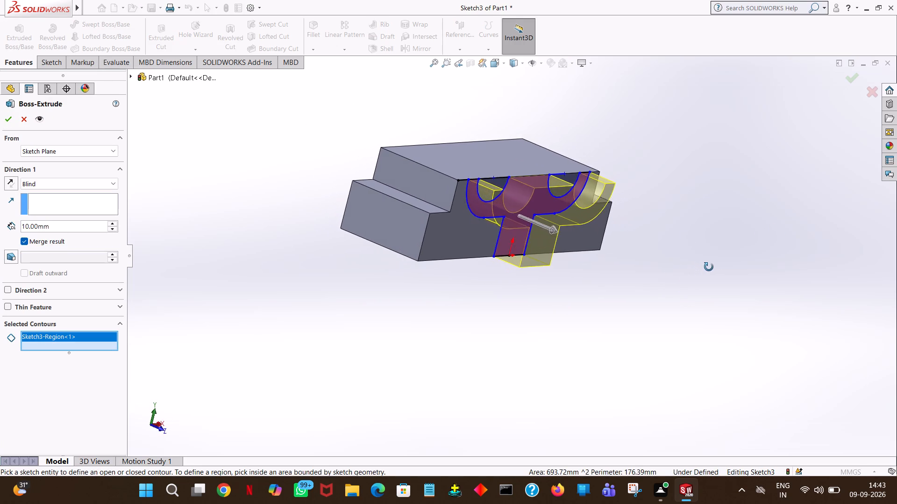
pyautogui.moveTo(709, 267); pyautogui.dragTo(749, 267, button='middle')
pyautogui.moveTo(813, 258); pyautogui.dragTo(744, 238, button='middle')
pyautogui.moveTo(740, 237); pyautogui.dragTo(728, 231, button='middle')
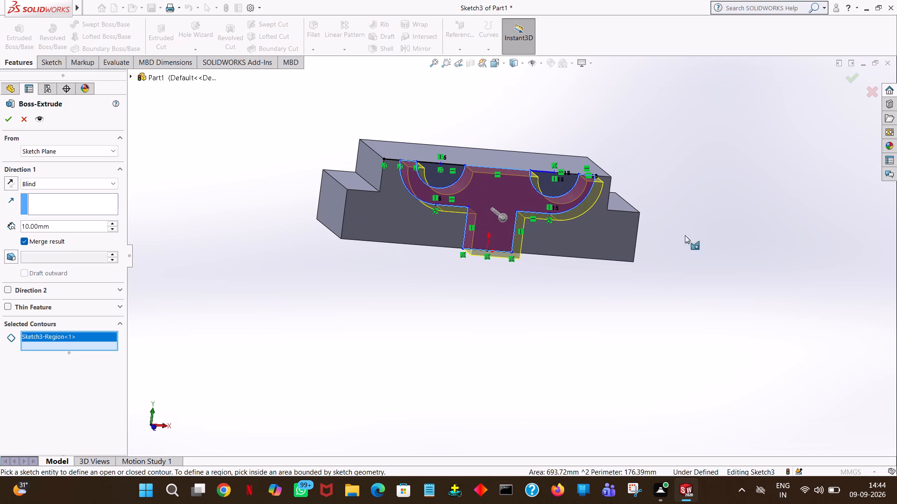
pyautogui.moveTo(49, 227); pyautogui.dragTo(32, 225)
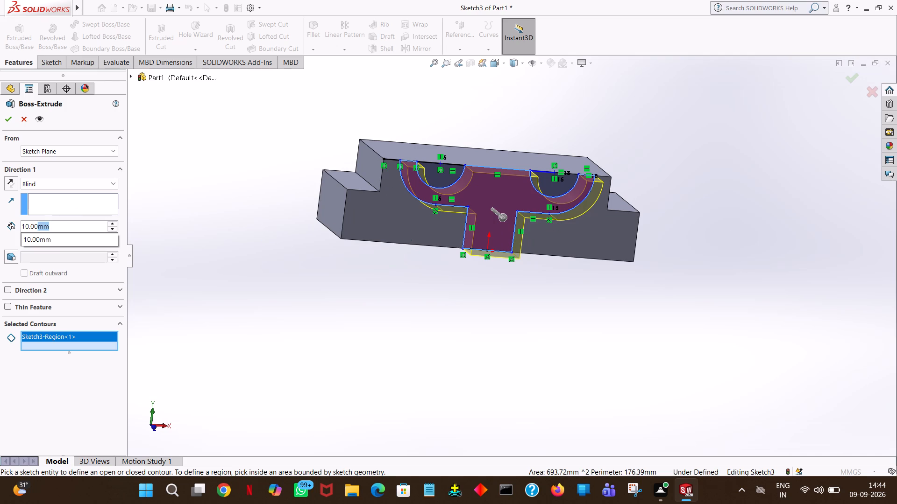
pyautogui.moveTo(32, 225); pyautogui.dragTo(16, 224)
pyautogui.press('5')
pyautogui.click(190, 193)
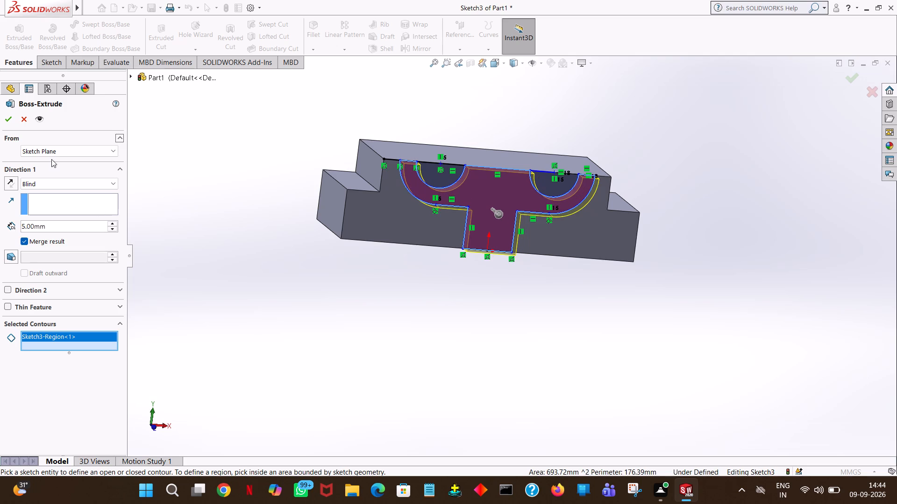
pyautogui.click(9, 118)
pyautogui.click(206, 173)
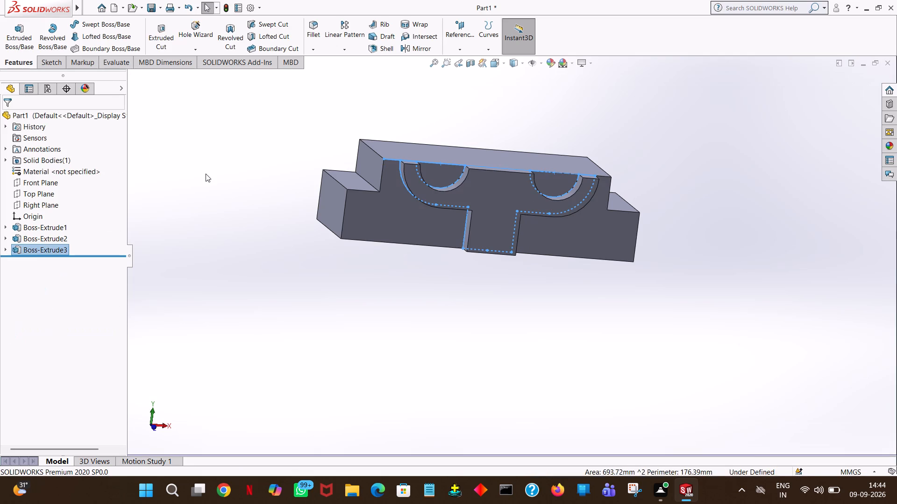
# Start an Extruded Cut sketch on the raised profile's front face with two 7.5 mm radius circles centred at X -17.5 and 17.5, Y 25.
pyautogui.moveTo(206, 174); pyautogui.dragTo(285, 340, button='middle')
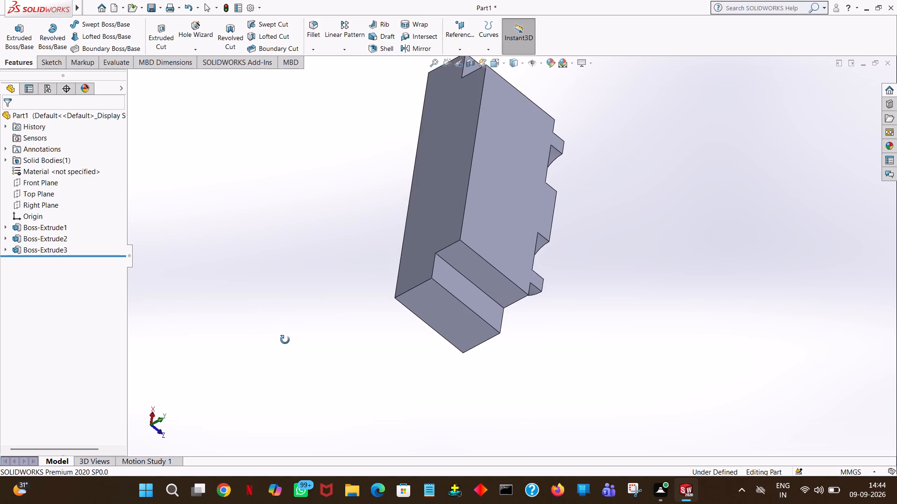
pyautogui.moveTo(285, 340); pyautogui.dragTo(192, 137, button='middle')
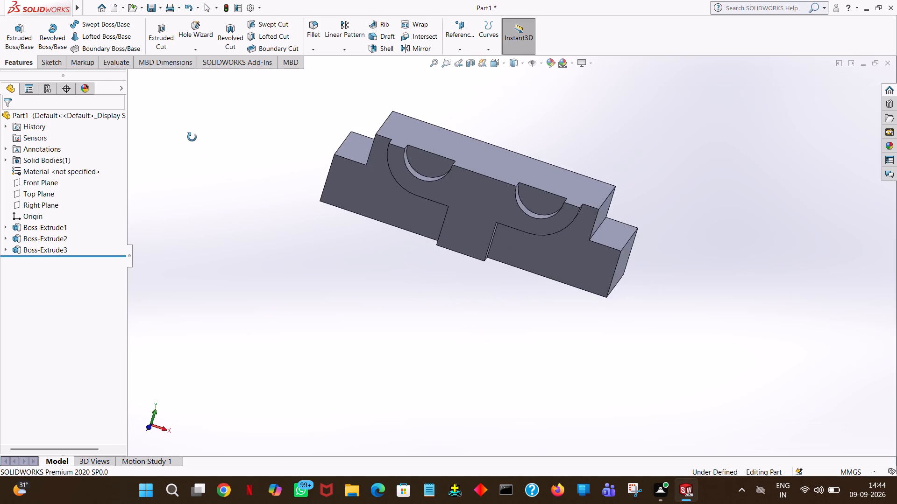
pyautogui.moveTo(192, 137); pyautogui.dragTo(192, 135, button='middle')
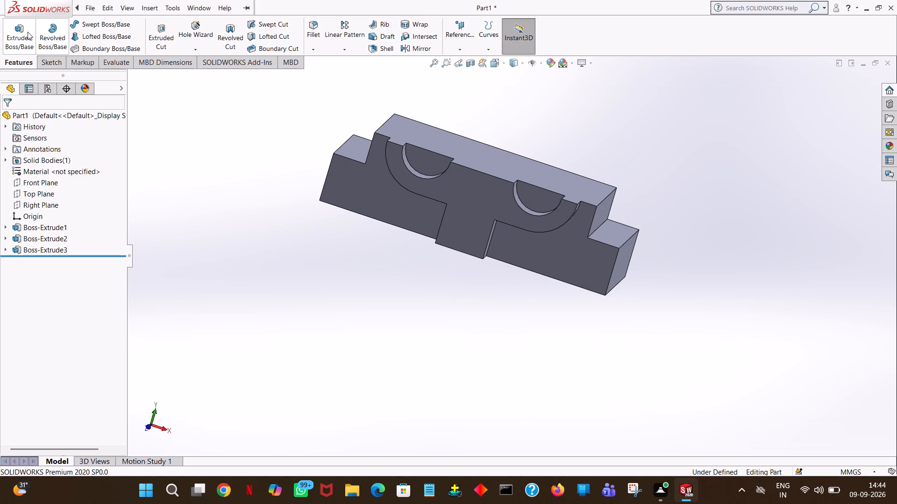
pyautogui.click(167, 32)
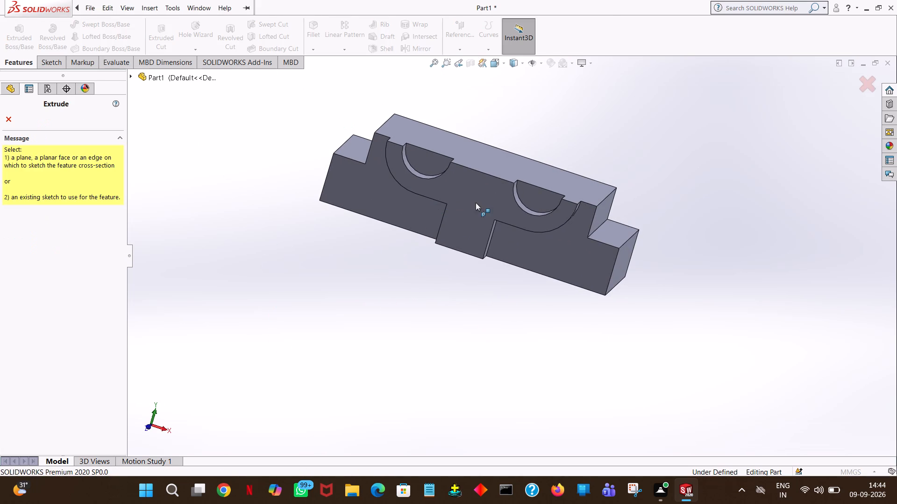
pyautogui.click(476, 203)
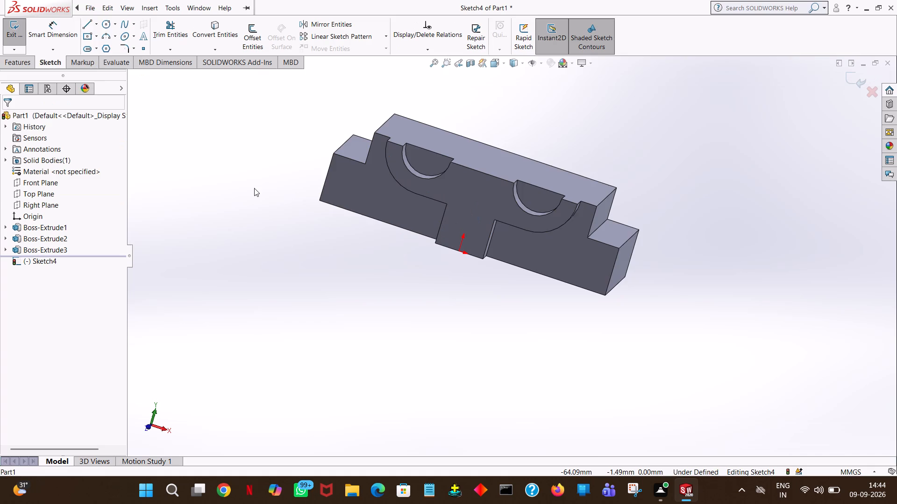
pyautogui.press('space')
pyautogui.click(115, 69)
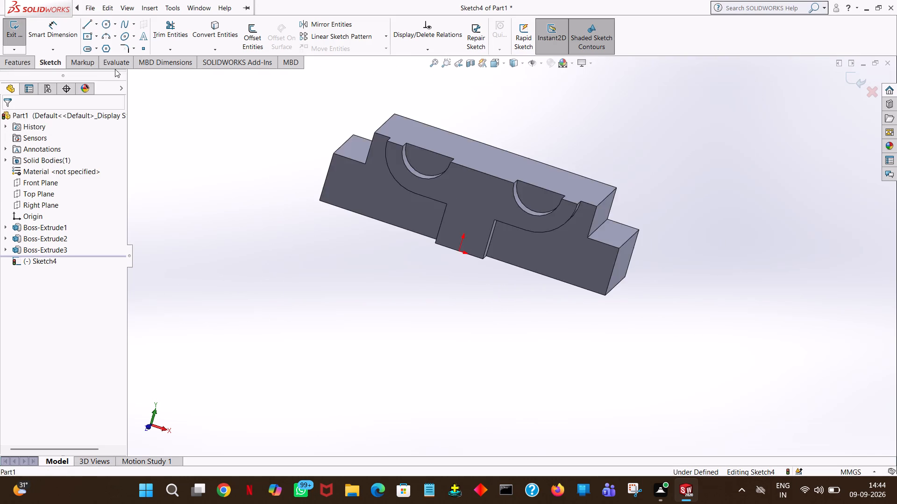
pyautogui.click(104, 20)
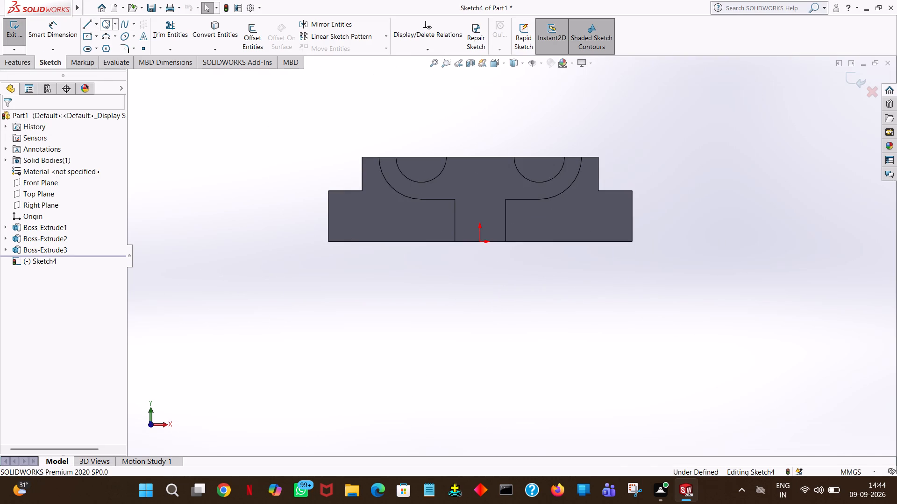
pyautogui.click(420, 156)
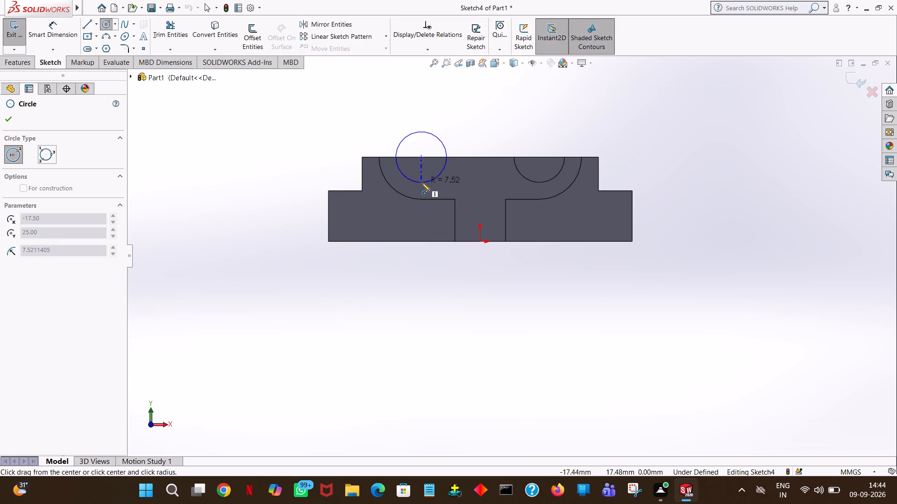
pyautogui.click(442, 168)
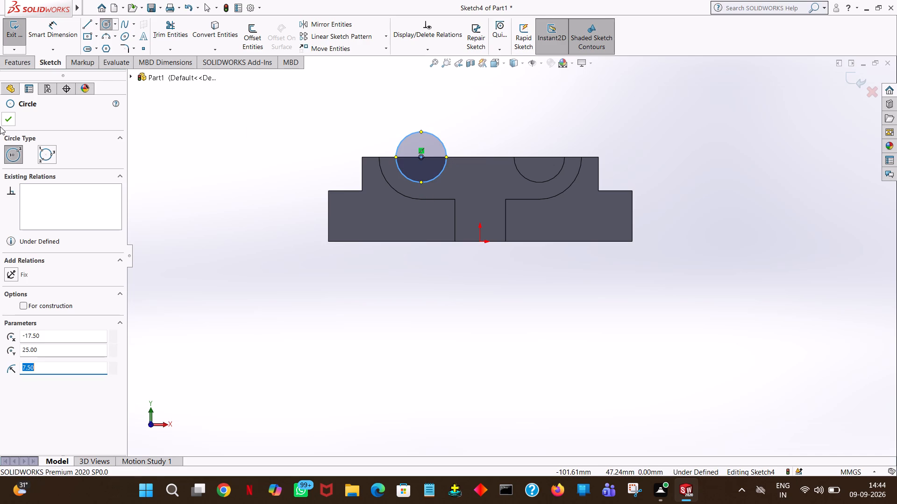
pyautogui.click(13, 116)
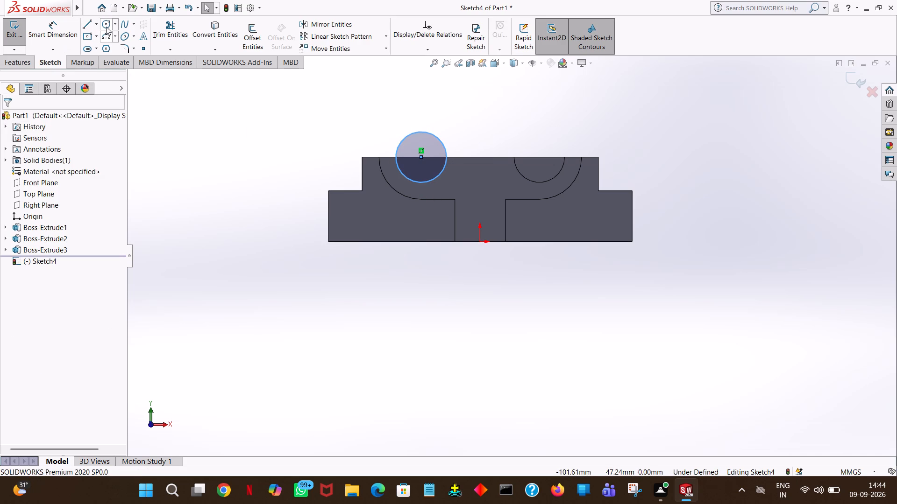
pyautogui.click(106, 25)
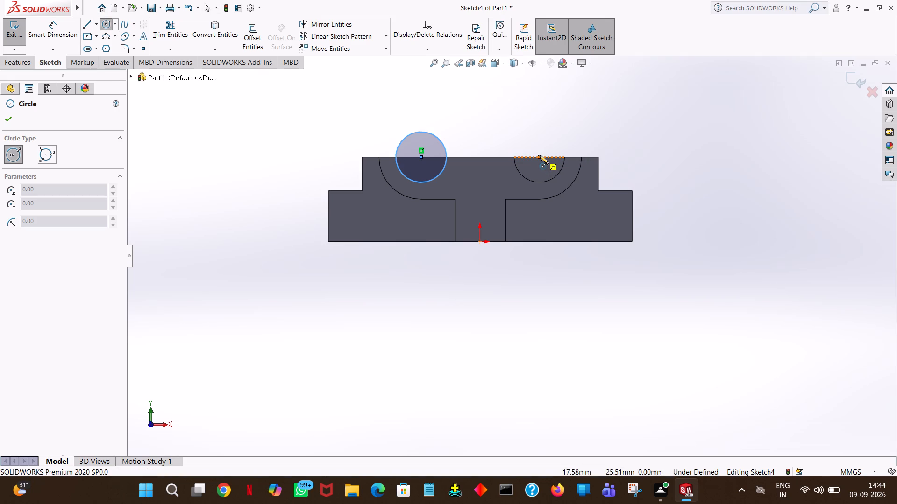
pyautogui.click(538, 155)
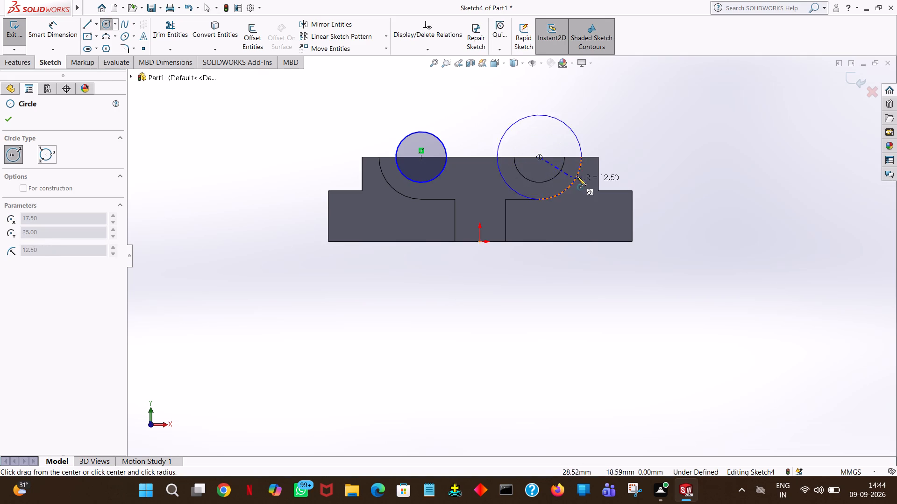
pyautogui.click(565, 156)
pyautogui.click(10, 116)
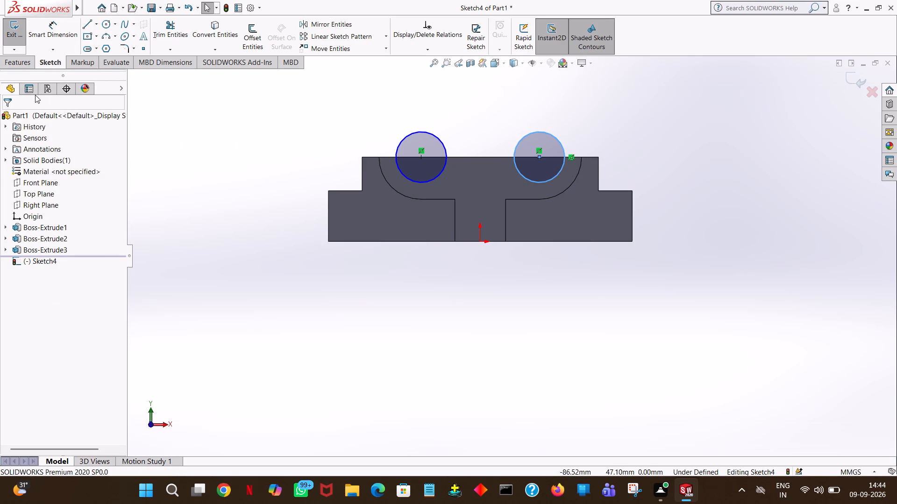
# Cut-extrude both circles with a blind depth of 83 mm back through the whole body.
pyautogui.click(23, 61)
pyautogui.click(163, 37)
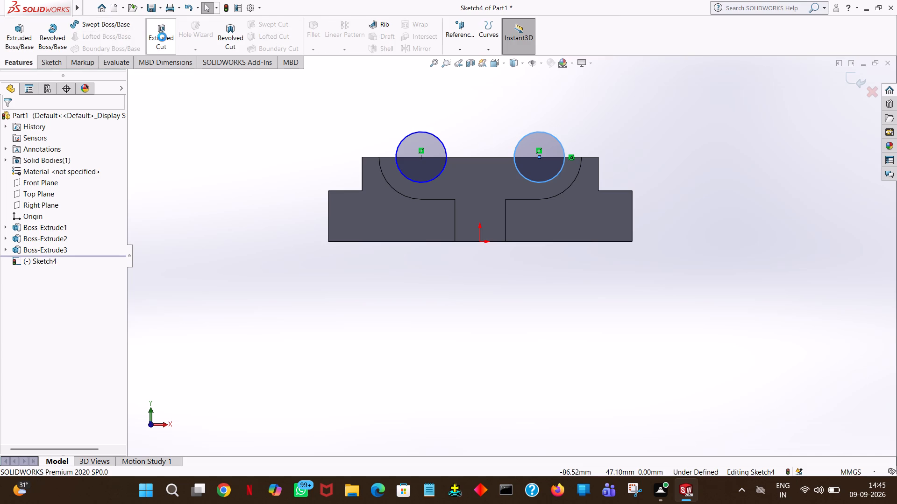
pyautogui.moveTo(314, 152); pyautogui.dragTo(419, 239, button='middle')
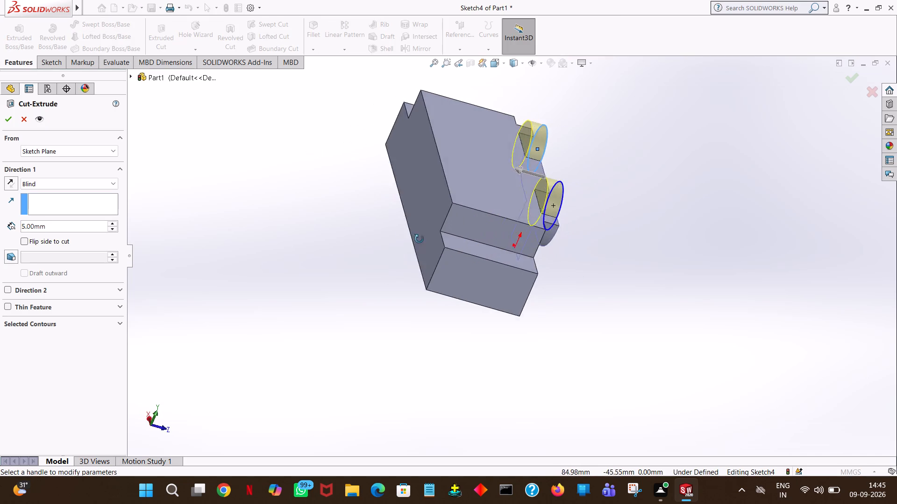
pyautogui.moveTo(419, 239); pyautogui.dragTo(407, 224, button='middle')
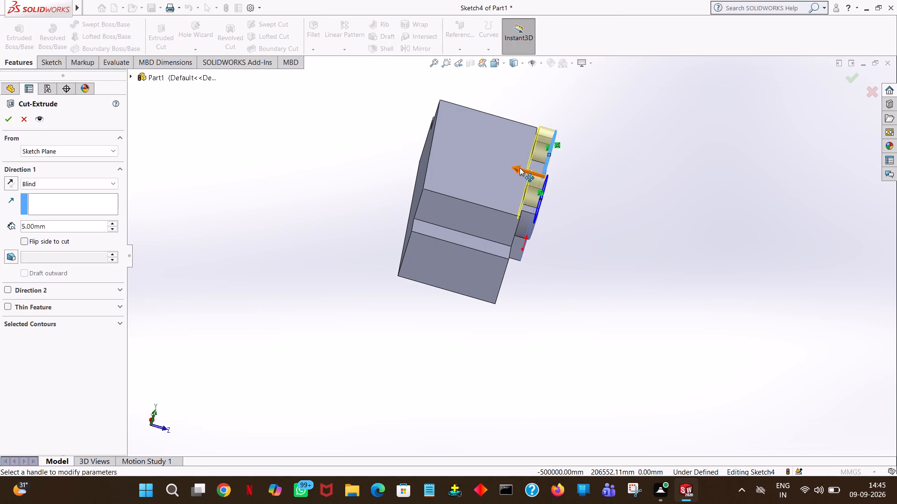
pyautogui.moveTo(520, 168); pyautogui.dragTo(271, 129)
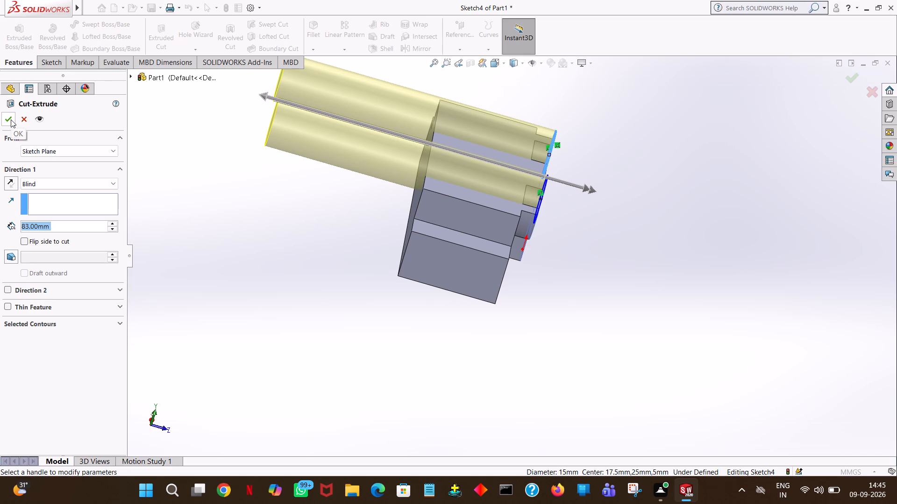
pyautogui.moveTo(728, 320); pyautogui.dragTo(698, 274, button='middle')
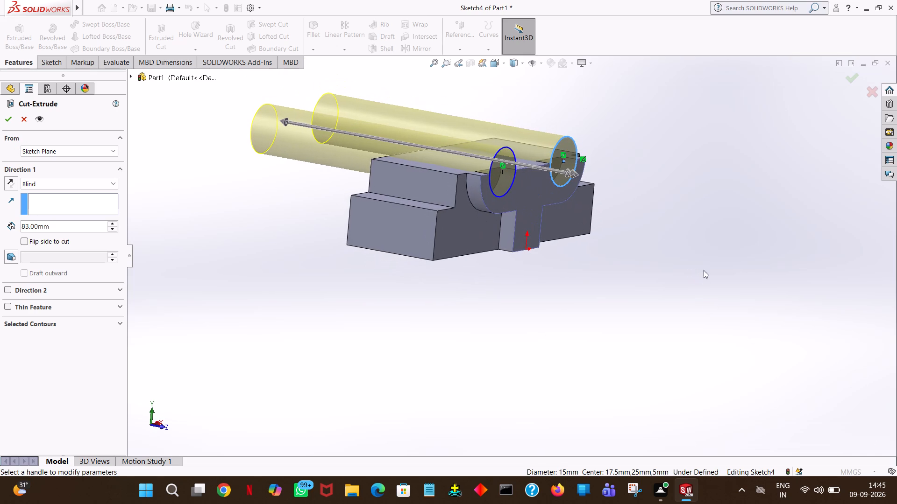
pyautogui.click(10, 119)
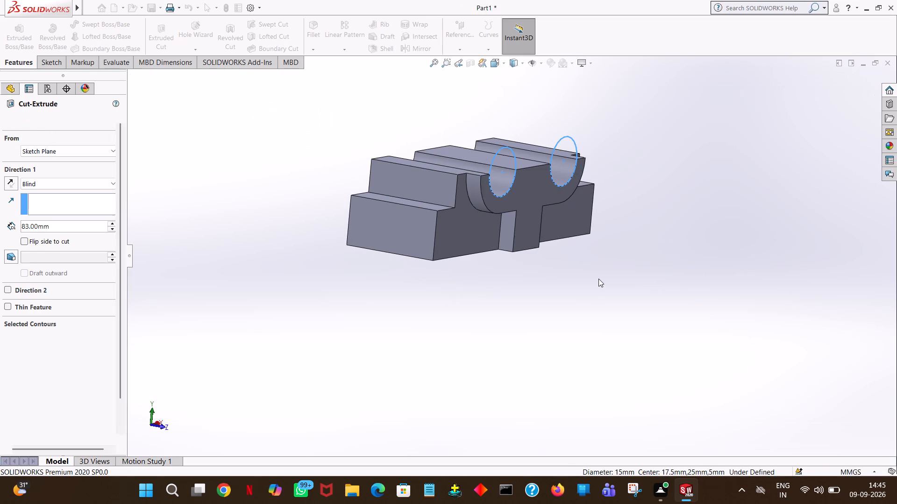
pyautogui.click(598, 279)
# Examine the clamp body's cut grooves from several angles and check how the Right Plane passes through it.
pyautogui.moveTo(688, 262); pyautogui.dragTo(614, 252, button='middle')
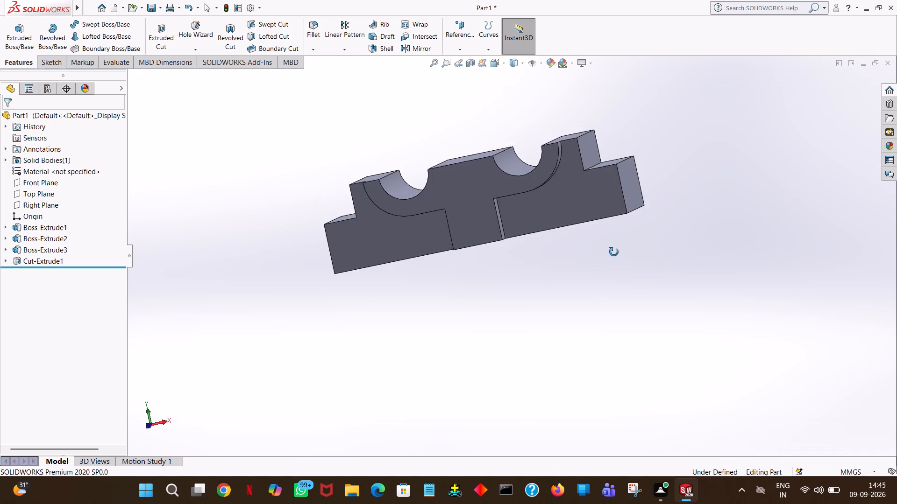
pyautogui.moveTo(614, 252); pyautogui.dragTo(623, 236, button='middle')
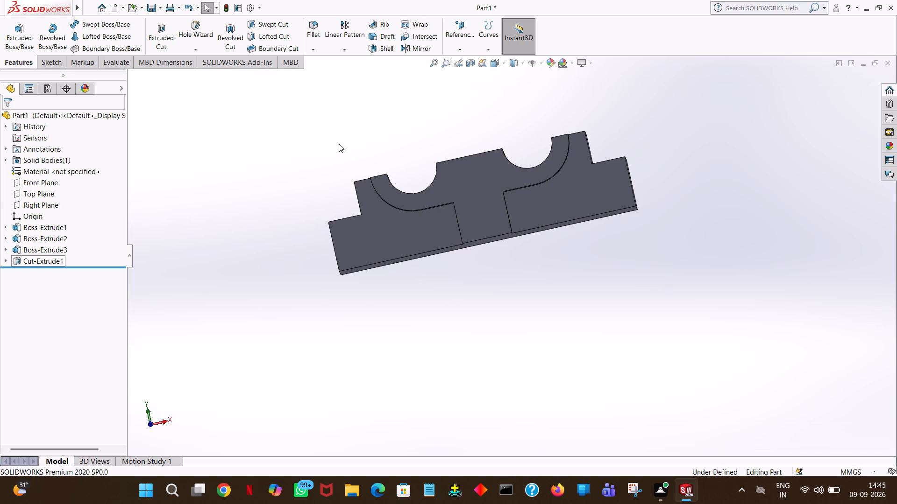
pyautogui.click(768, 209)
pyautogui.moveTo(628, 238); pyautogui.dragTo(657, 244, button='middle')
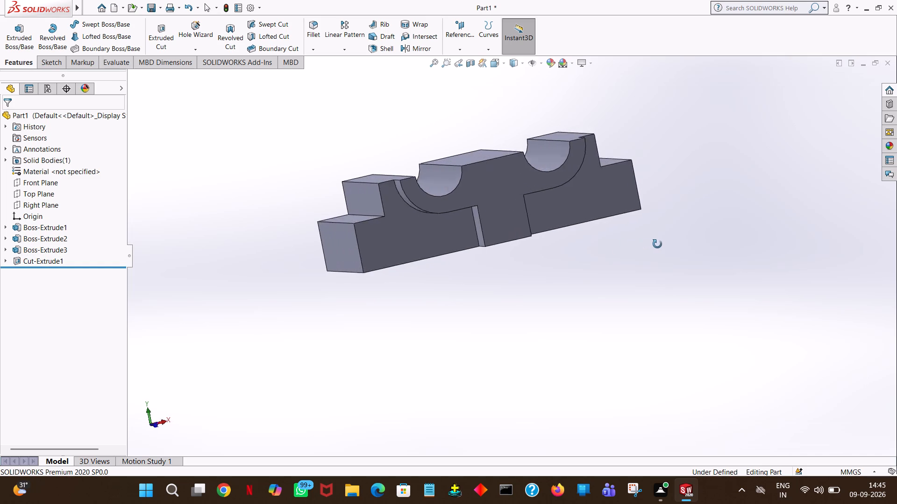
pyautogui.moveTo(657, 244); pyautogui.dragTo(719, 252, button='middle')
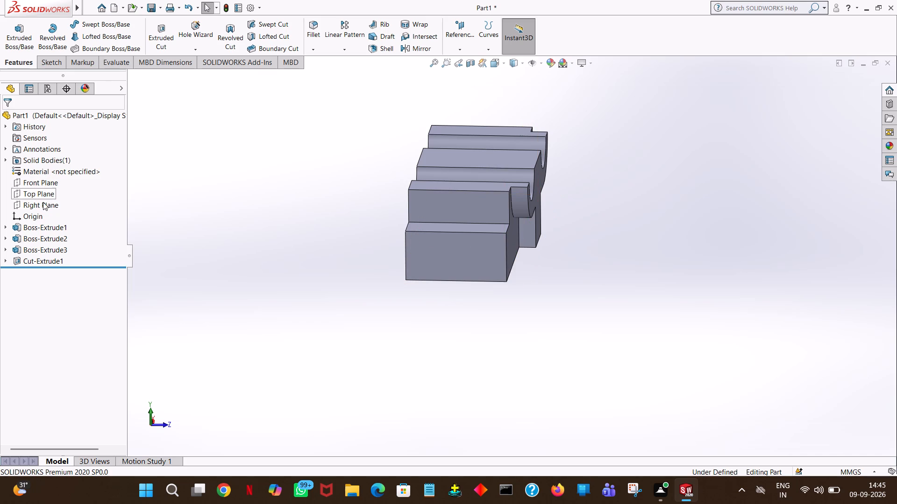
pyautogui.click(43, 202)
pyautogui.moveTo(319, 198); pyautogui.dragTo(249, 232, button='middle')
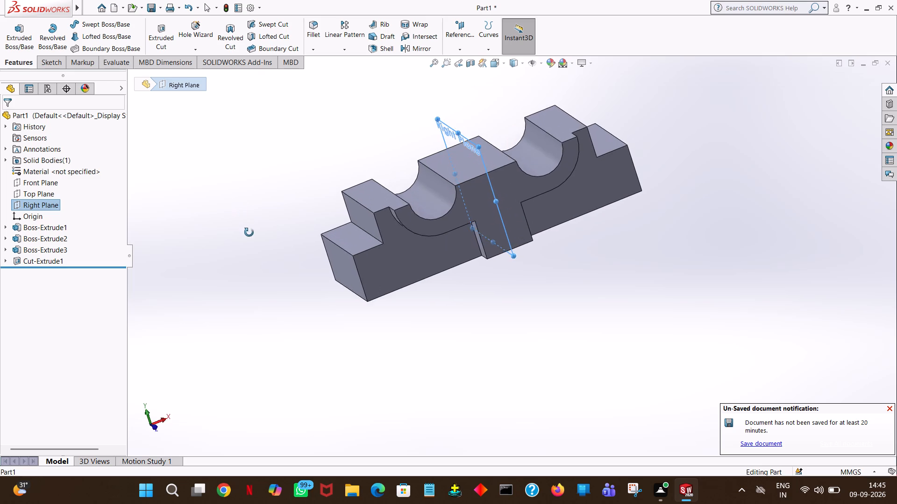
pyautogui.moveTo(249, 232); pyautogui.dragTo(333, 255, button='middle')
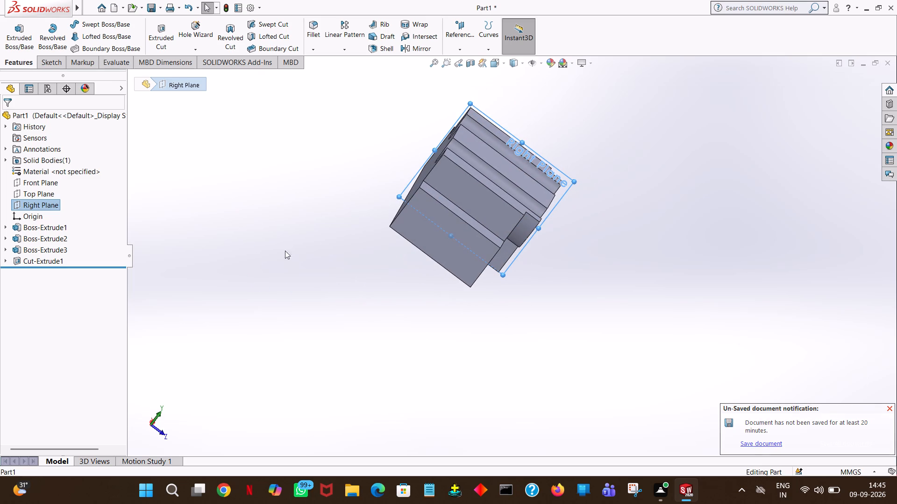
pyautogui.click(149, 179)
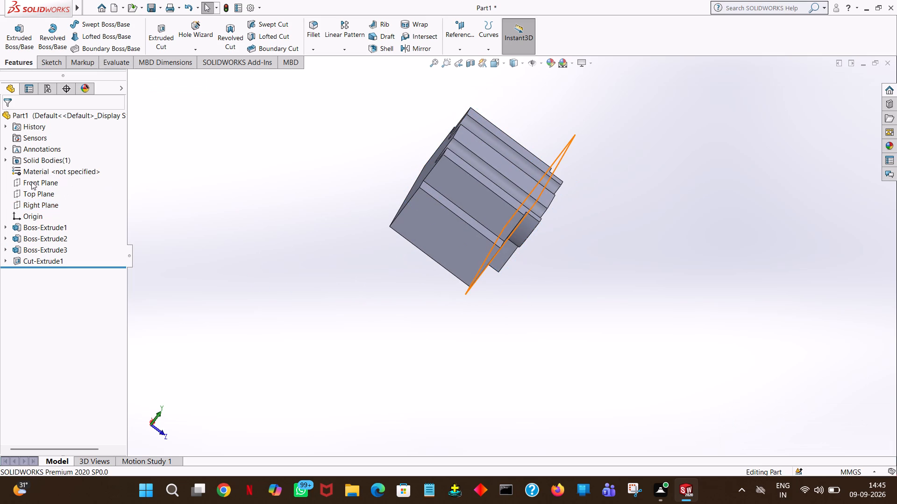
# Create a reference plane offset 15 mm from the Front Plane, with the offset flipped so it passes through the clamp body.
pyautogui.click(41, 181)
pyautogui.moveTo(395, 215); pyautogui.dragTo(399, 214, button='middle')
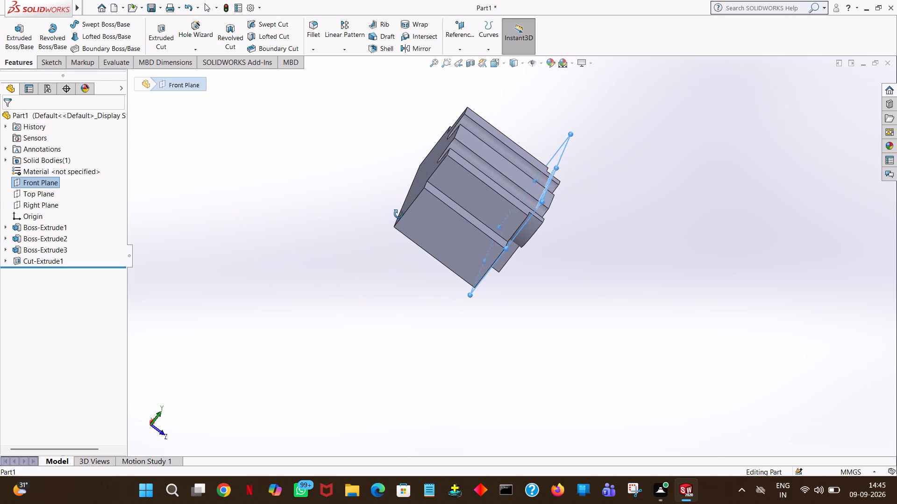
pyautogui.moveTo(399, 214); pyautogui.dragTo(387, 233, button='middle')
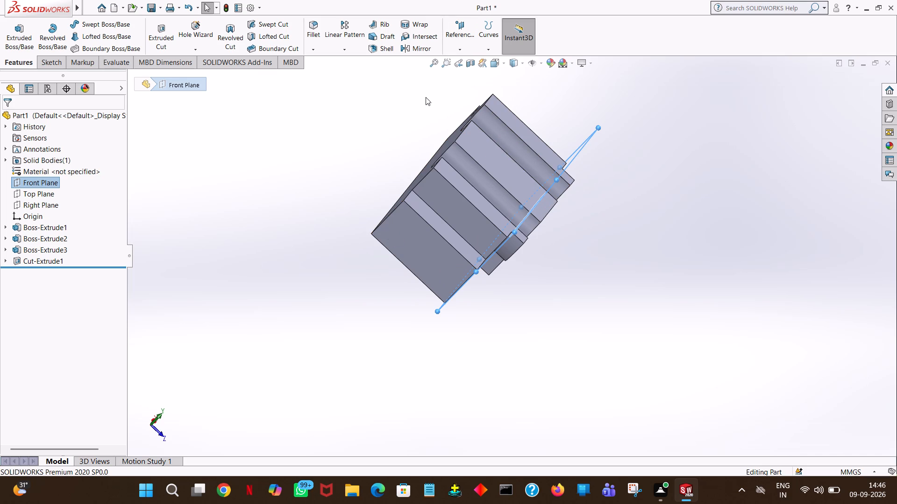
pyautogui.click(450, 47)
pyautogui.click(463, 64)
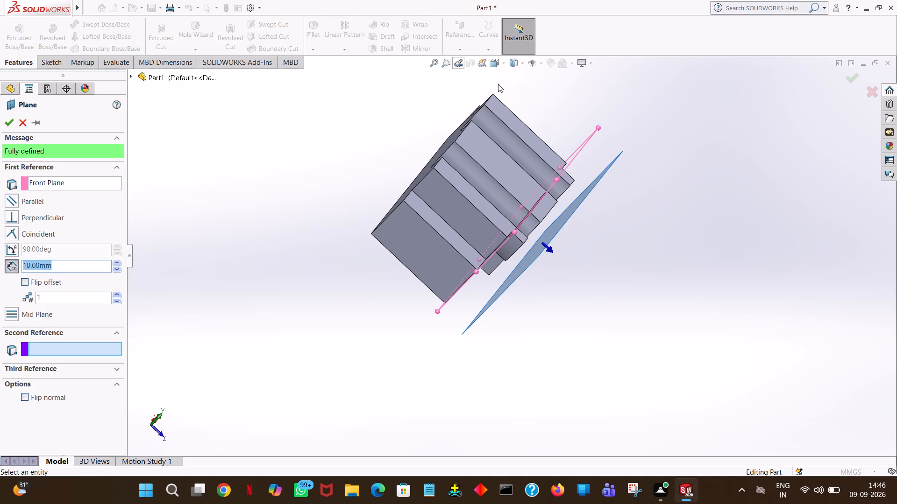
pyautogui.click(23, 281)
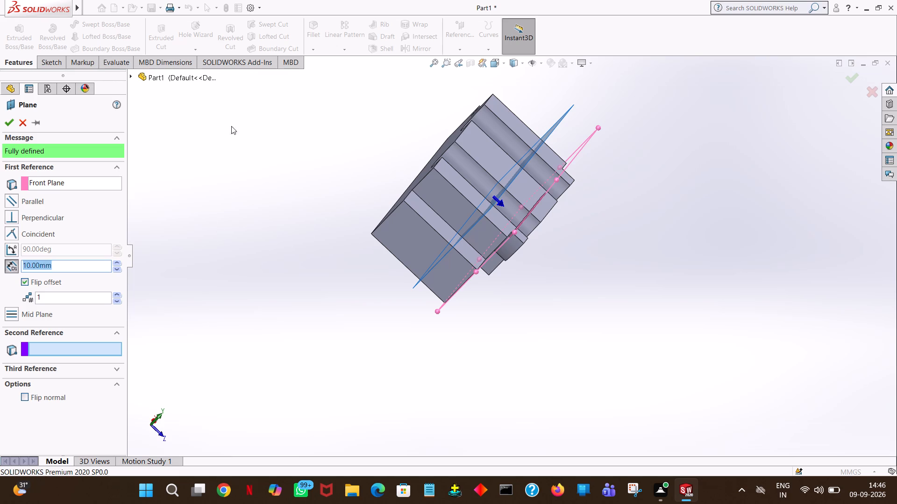
pyautogui.click(121, 262)
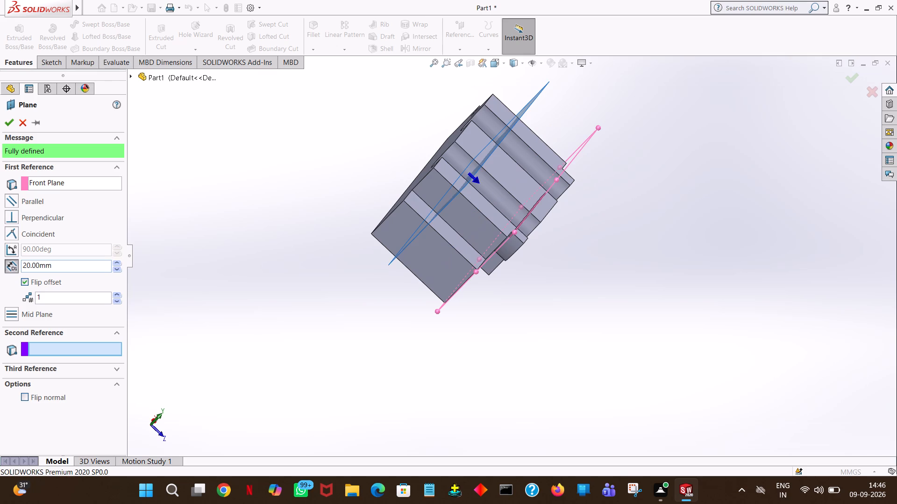
pyautogui.moveTo(62, 267); pyautogui.dragTo(36, 268)
pyautogui.moveTo(36, 268); pyautogui.dragTo(0, 268)
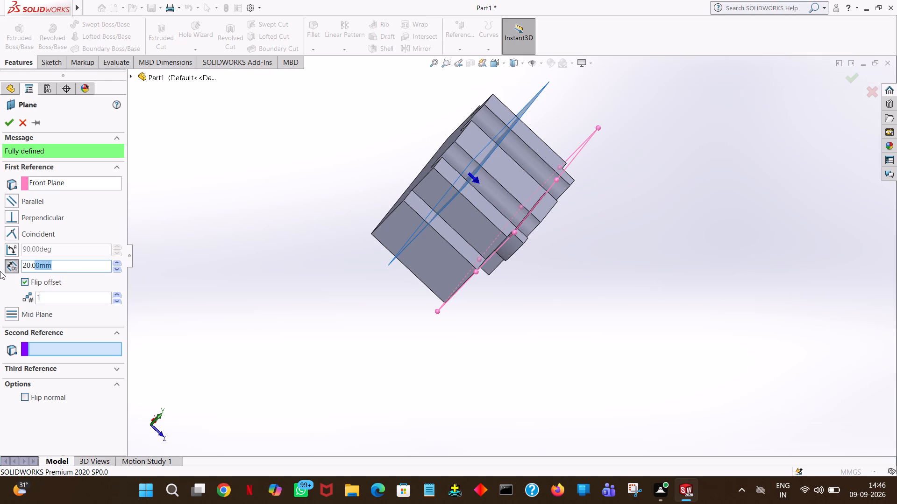
pyautogui.write('15')
pyautogui.click(166, 237)
pyautogui.moveTo(568, 291); pyautogui.dragTo(506, 236, button='middle')
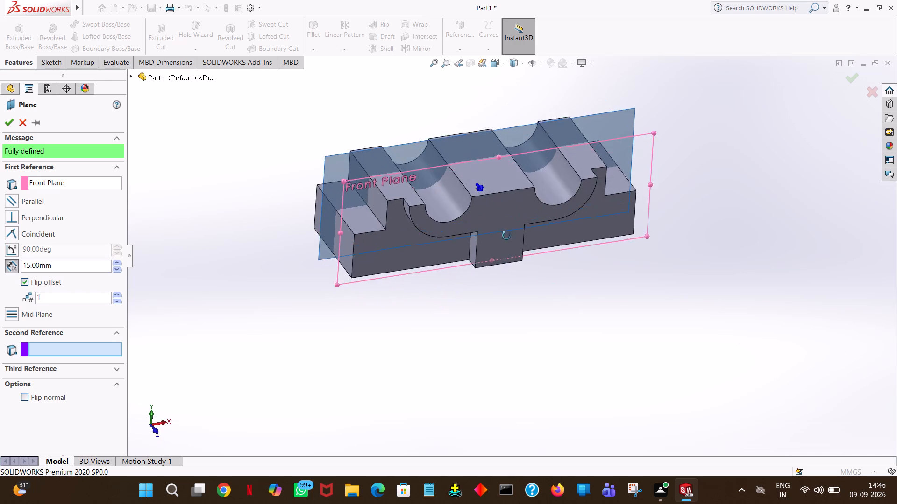
pyautogui.moveTo(506, 236); pyautogui.dragTo(576, 218, button='middle')
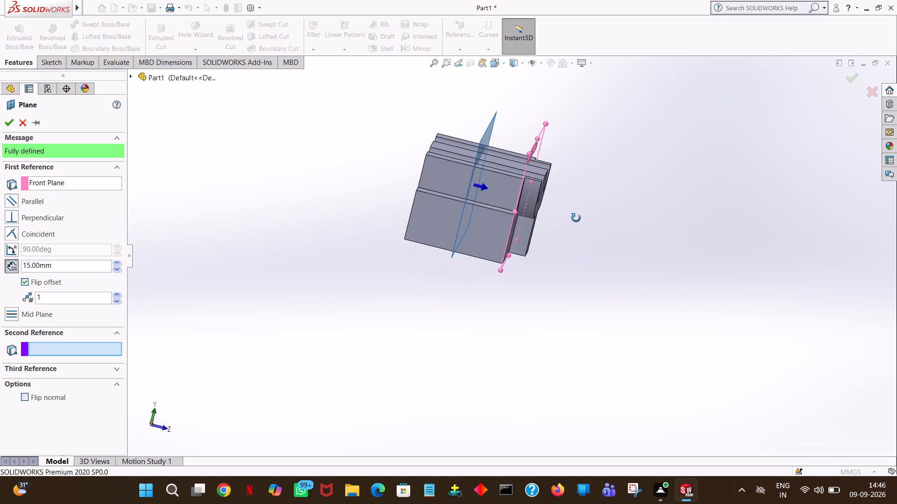
pyautogui.moveTo(576, 218); pyautogui.dragTo(534, 206, button='middle')
pyautogui.moveTo(535, 215); pyautogui.dragTo(577, 325, button='middle')
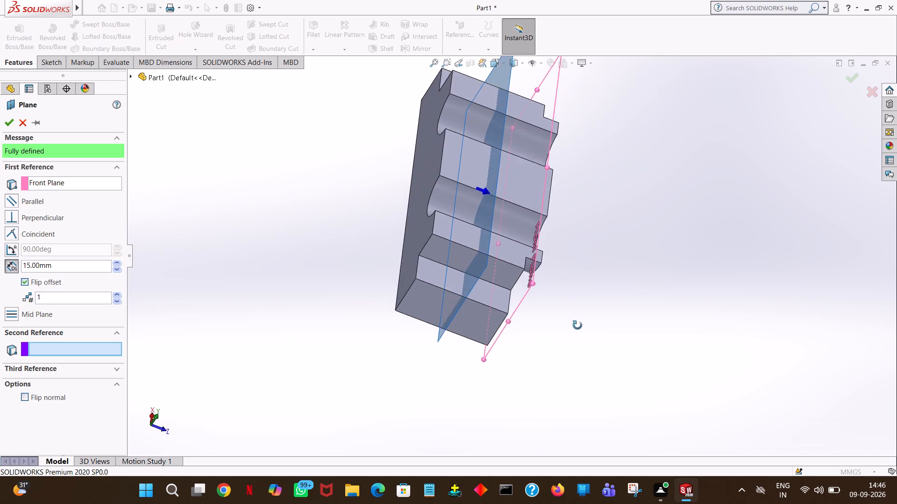
pyautogui.moveTo(577, 325); pyautogui.dragTo(562, 294, button='middle')
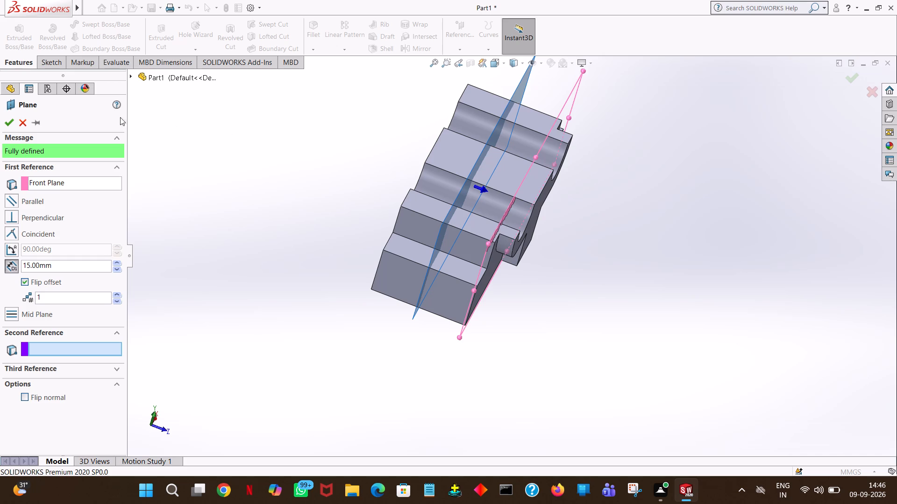
pyautogui.click(11, 122)
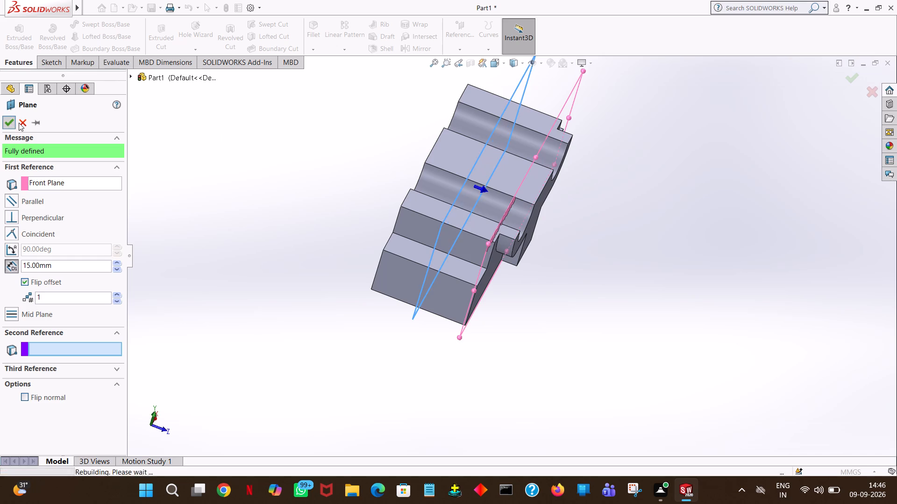
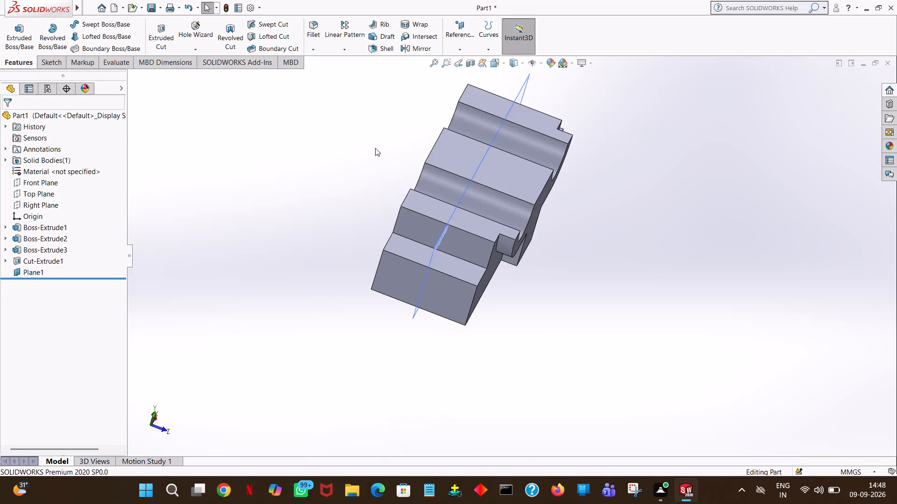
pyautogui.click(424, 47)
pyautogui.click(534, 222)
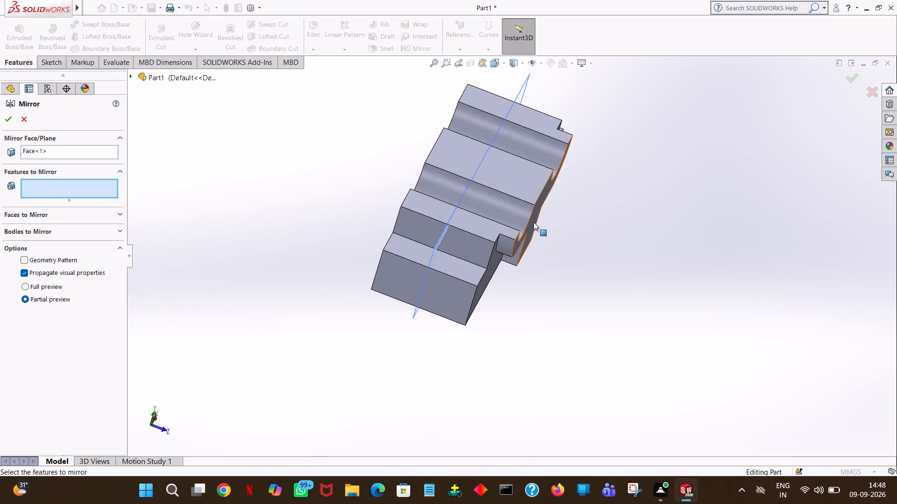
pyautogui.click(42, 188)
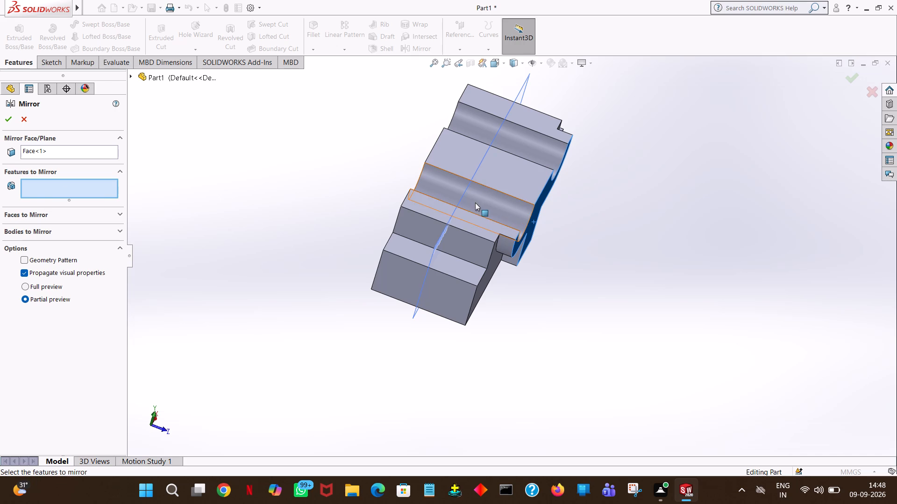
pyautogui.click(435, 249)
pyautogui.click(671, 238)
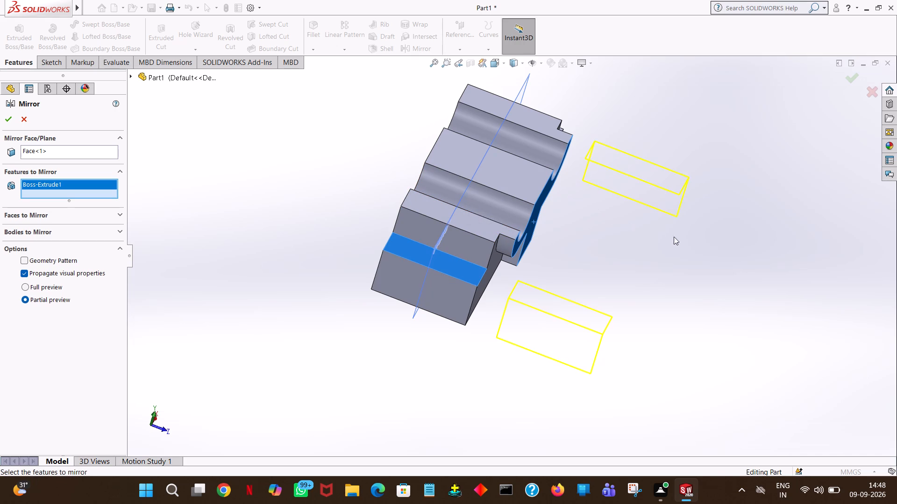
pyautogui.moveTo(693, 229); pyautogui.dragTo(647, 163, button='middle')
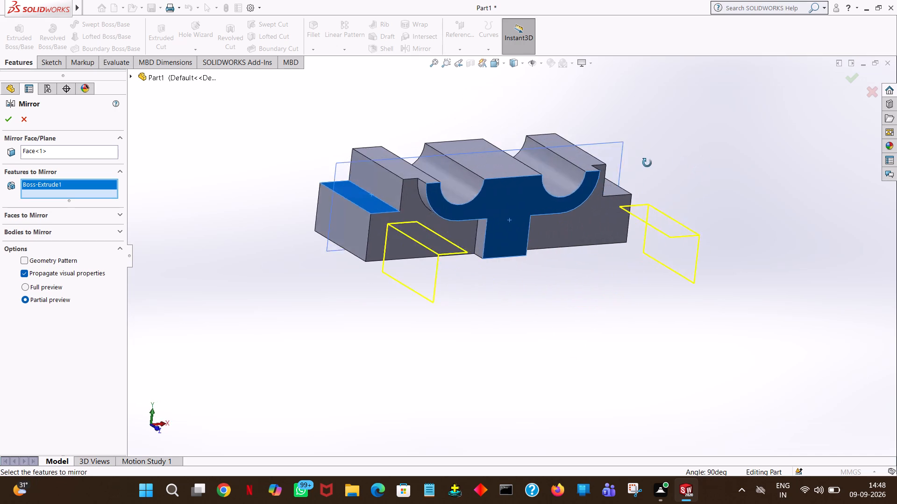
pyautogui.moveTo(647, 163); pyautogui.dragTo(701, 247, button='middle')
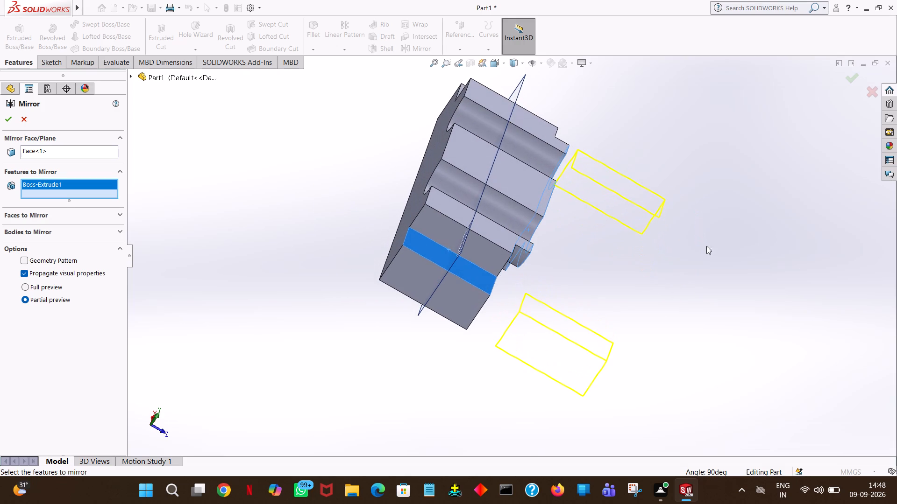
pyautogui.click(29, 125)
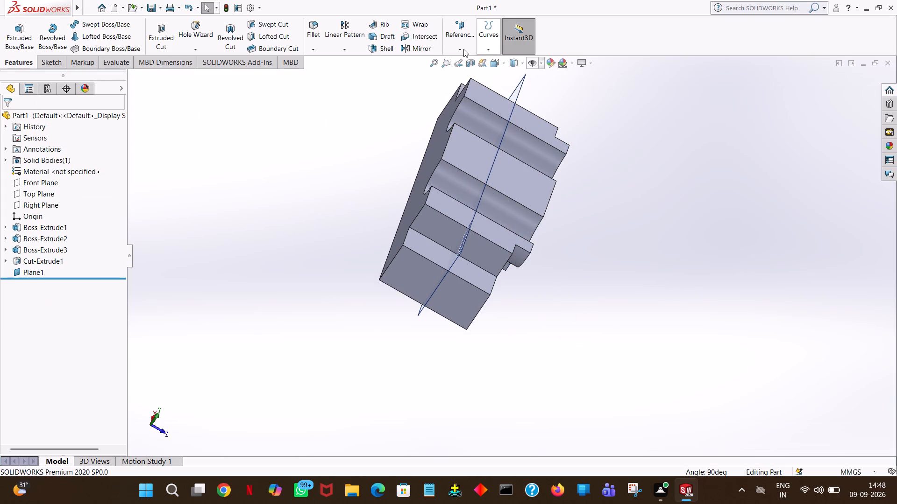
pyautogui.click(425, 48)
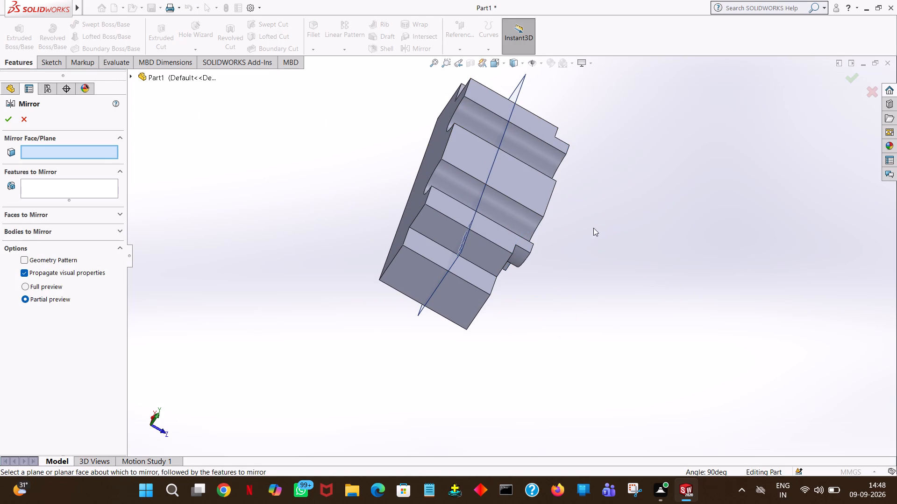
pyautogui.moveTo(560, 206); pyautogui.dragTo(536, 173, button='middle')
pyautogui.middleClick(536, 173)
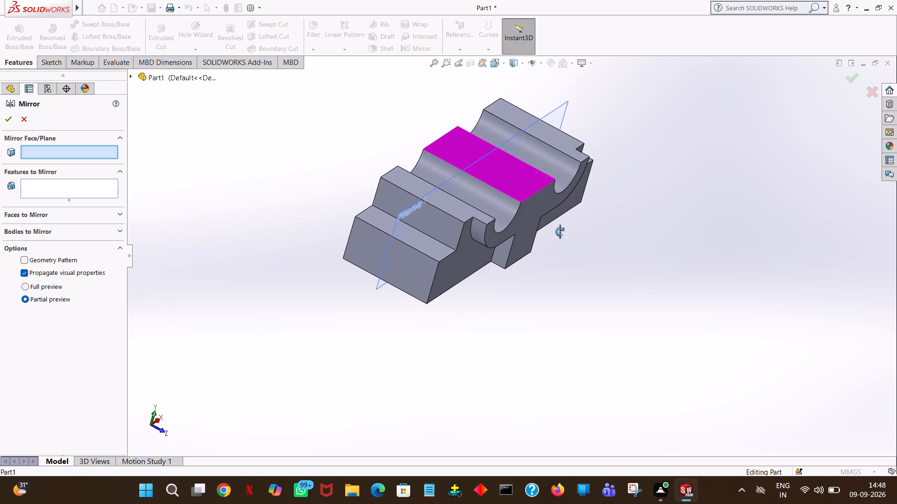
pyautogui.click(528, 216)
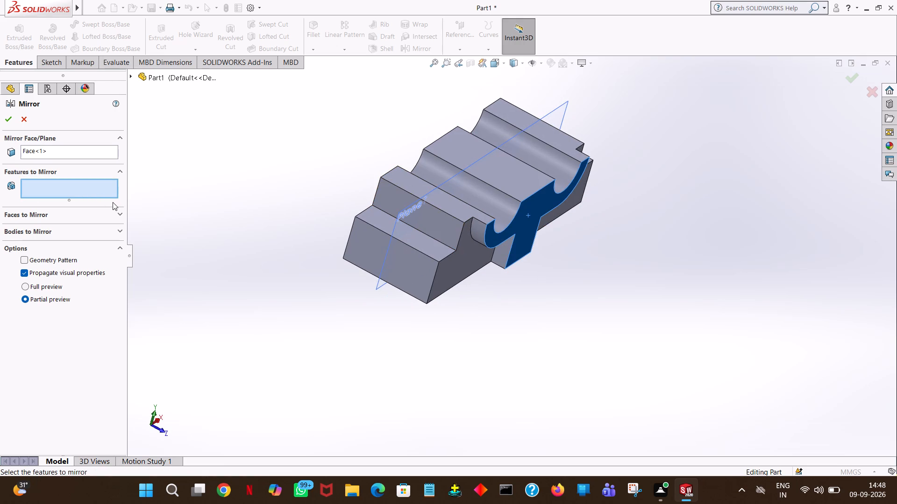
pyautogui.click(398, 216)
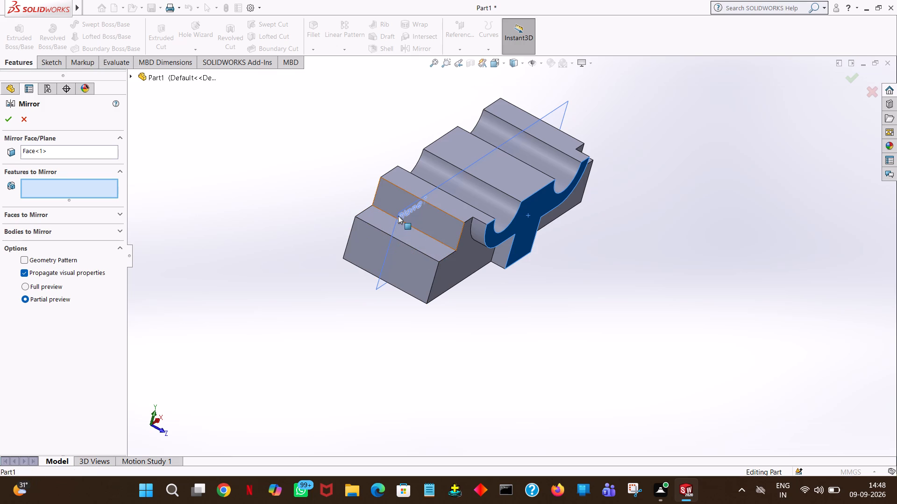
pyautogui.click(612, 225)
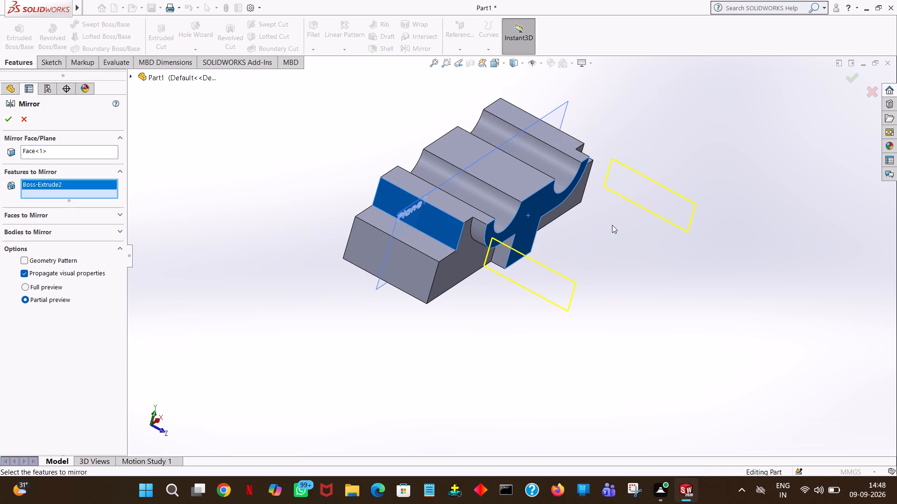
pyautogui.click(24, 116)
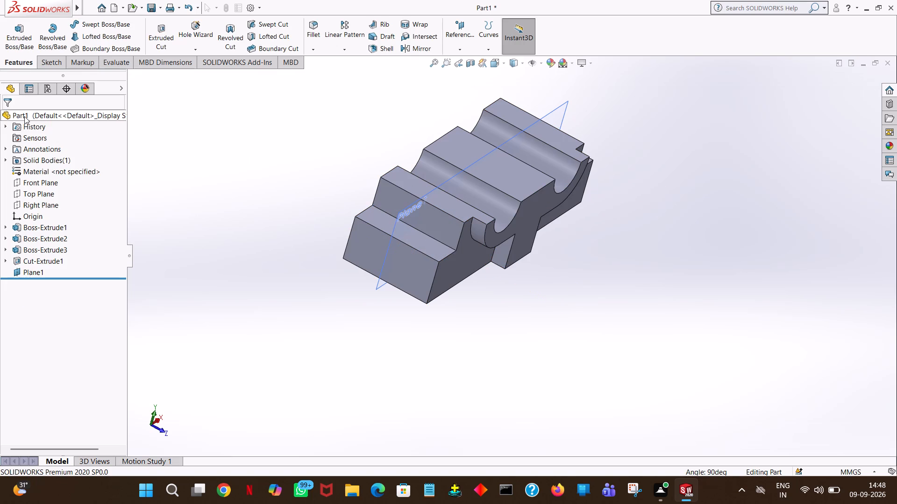
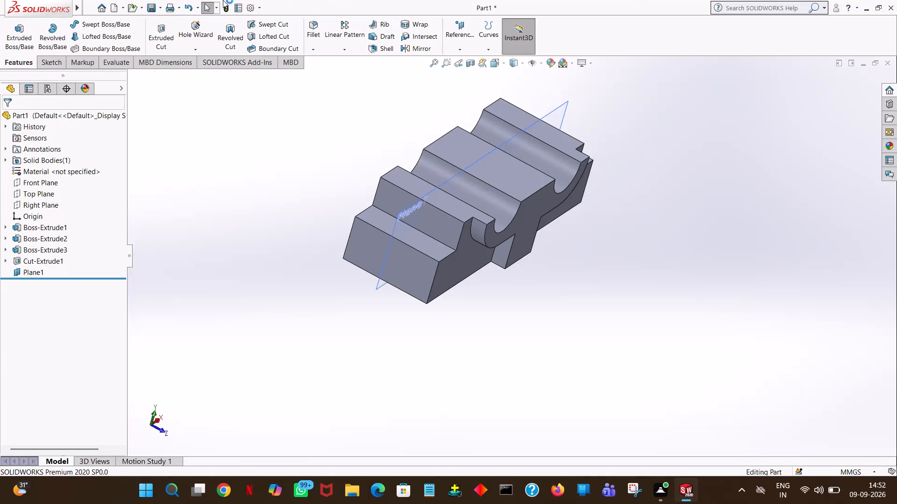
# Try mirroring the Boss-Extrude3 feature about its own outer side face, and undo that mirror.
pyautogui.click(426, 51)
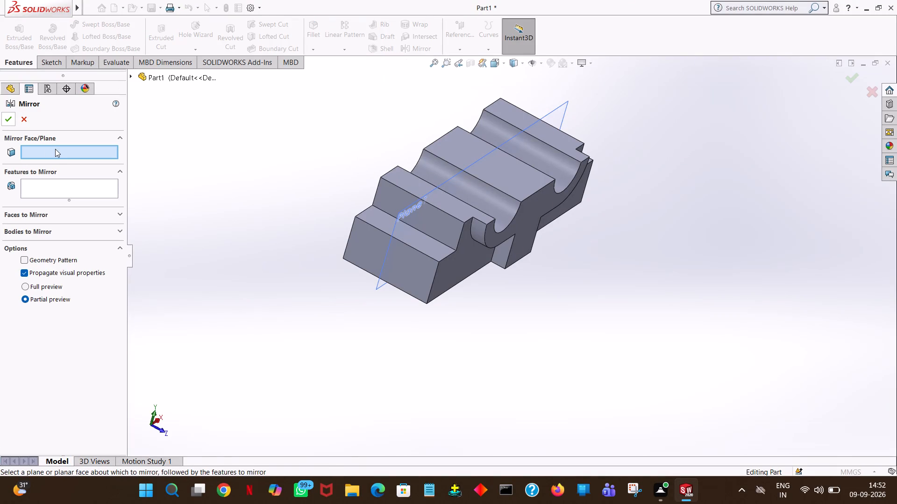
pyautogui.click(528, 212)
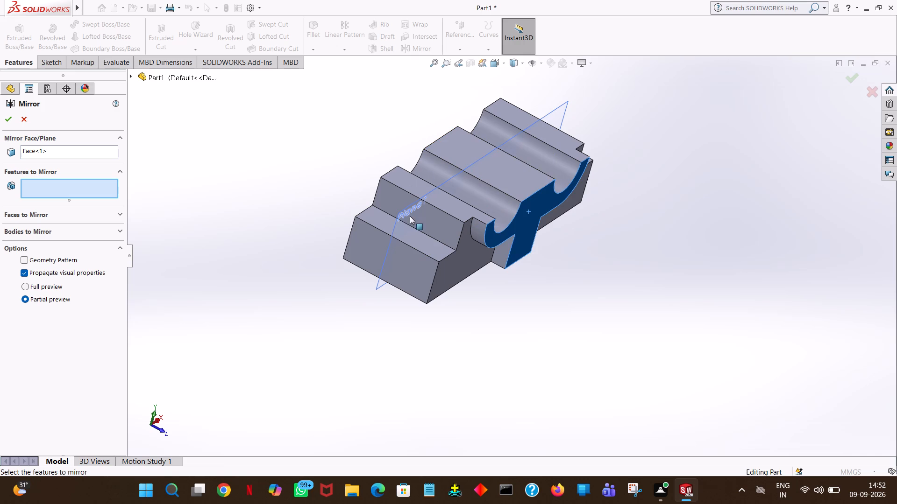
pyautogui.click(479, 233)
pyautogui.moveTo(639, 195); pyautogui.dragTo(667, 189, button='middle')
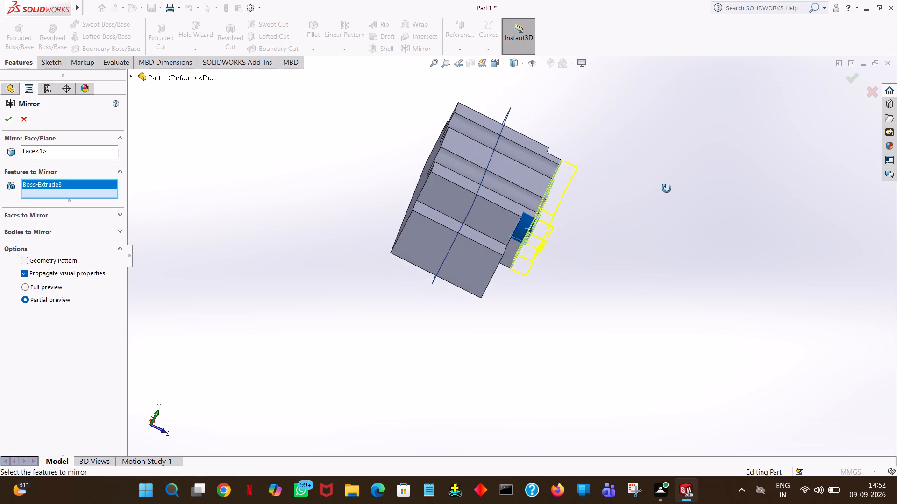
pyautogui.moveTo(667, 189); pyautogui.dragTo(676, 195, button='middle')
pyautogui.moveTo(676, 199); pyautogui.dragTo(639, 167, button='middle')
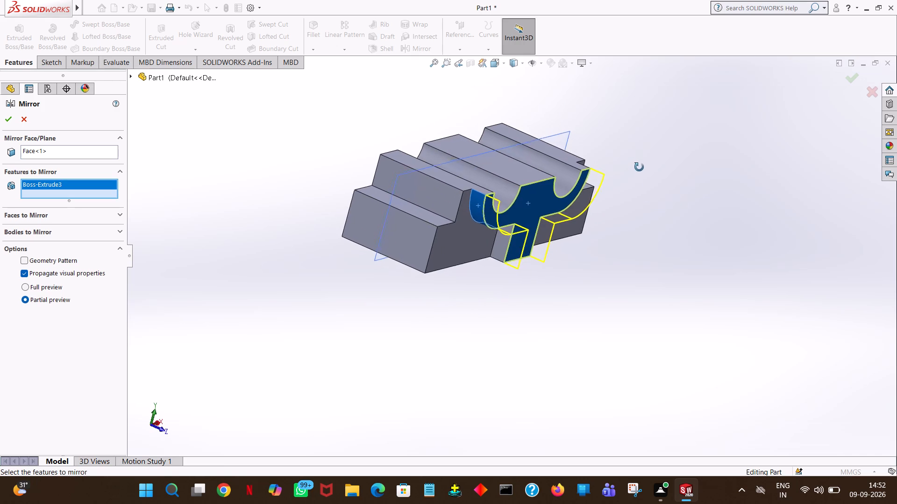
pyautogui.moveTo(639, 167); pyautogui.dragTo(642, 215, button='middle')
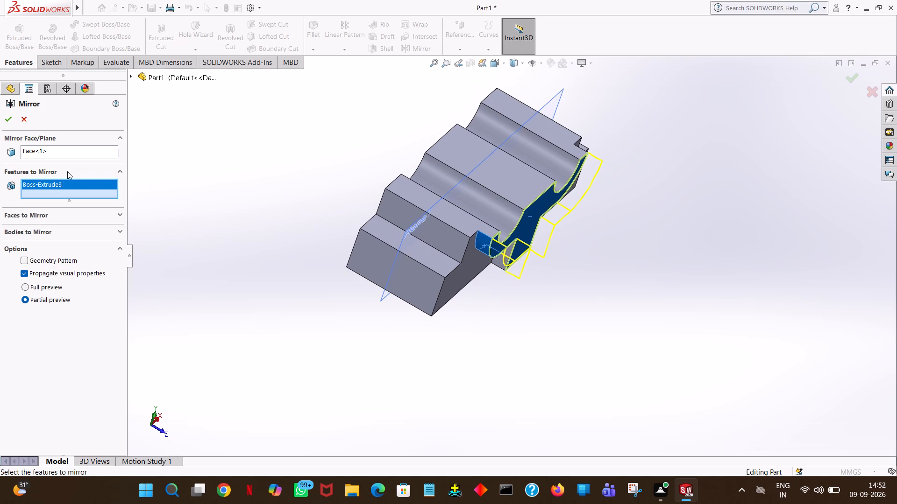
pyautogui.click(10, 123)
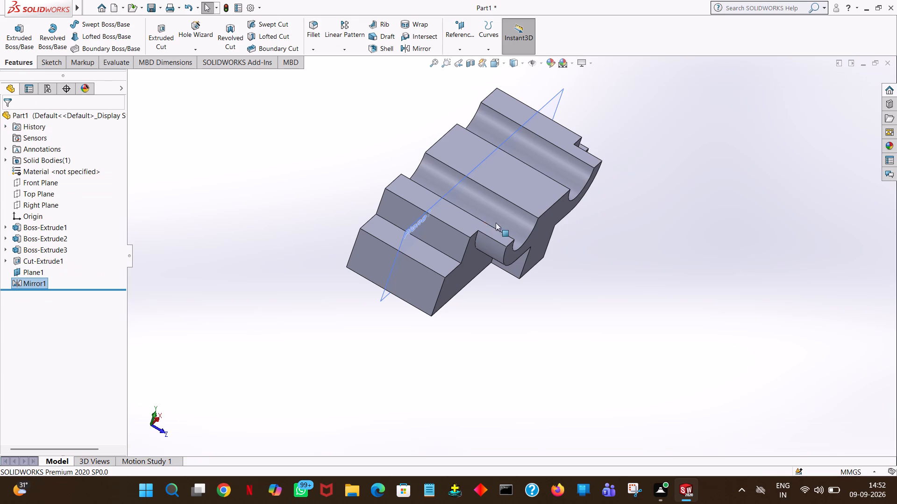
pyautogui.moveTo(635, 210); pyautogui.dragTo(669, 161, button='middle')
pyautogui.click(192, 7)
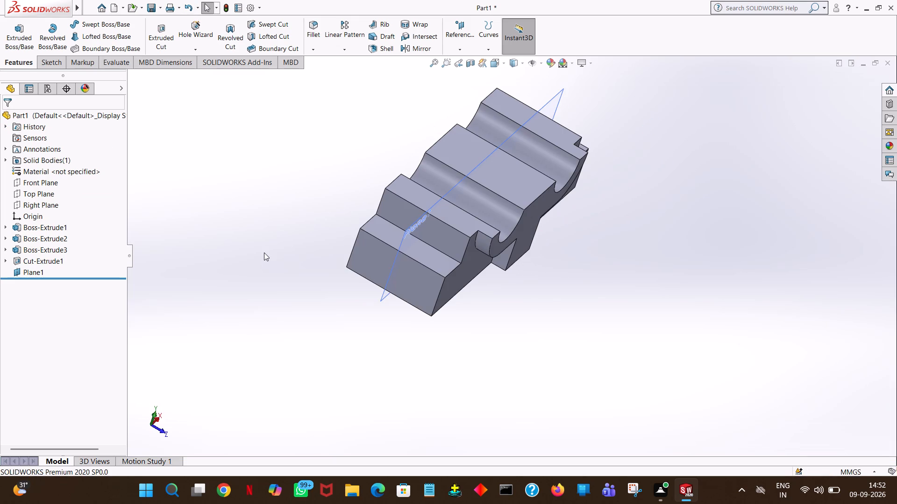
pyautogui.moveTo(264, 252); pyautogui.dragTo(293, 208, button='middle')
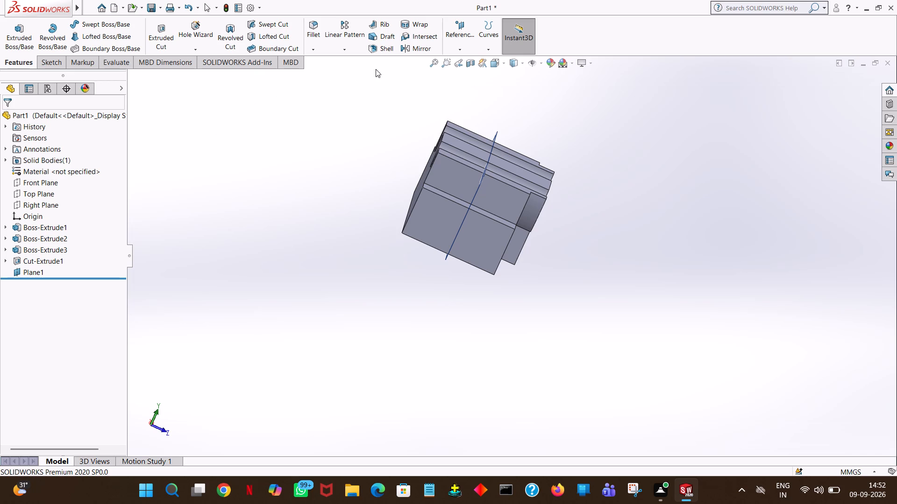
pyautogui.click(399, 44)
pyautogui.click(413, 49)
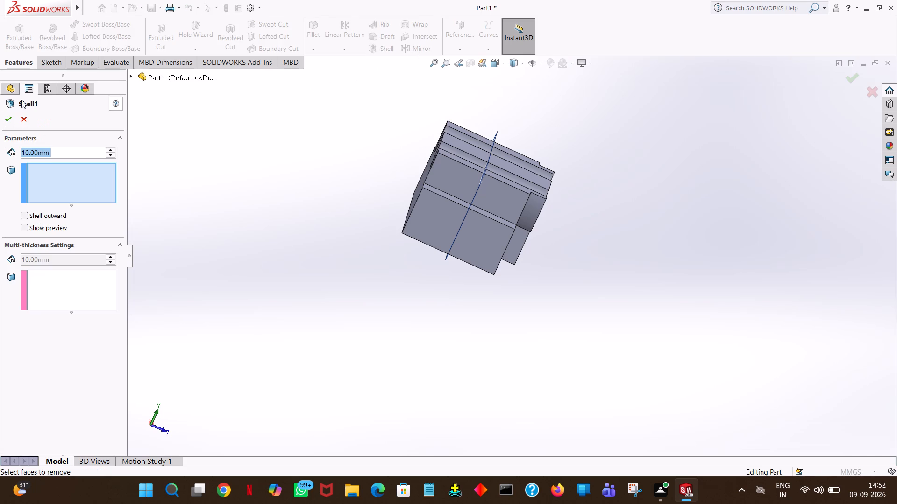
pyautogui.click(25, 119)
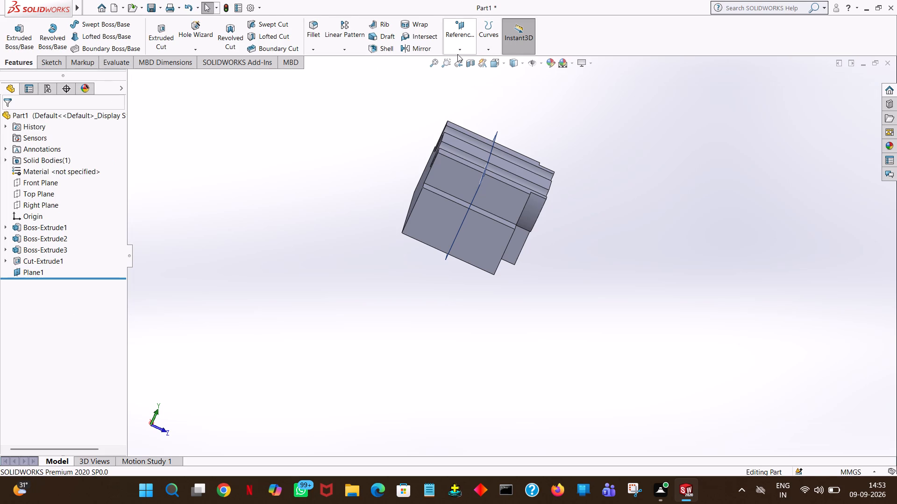
# Mirror the Boss-Extrude3 feature about Plane1 onto the opposite side of the clamp body.
pyautogui.click(36, 276)
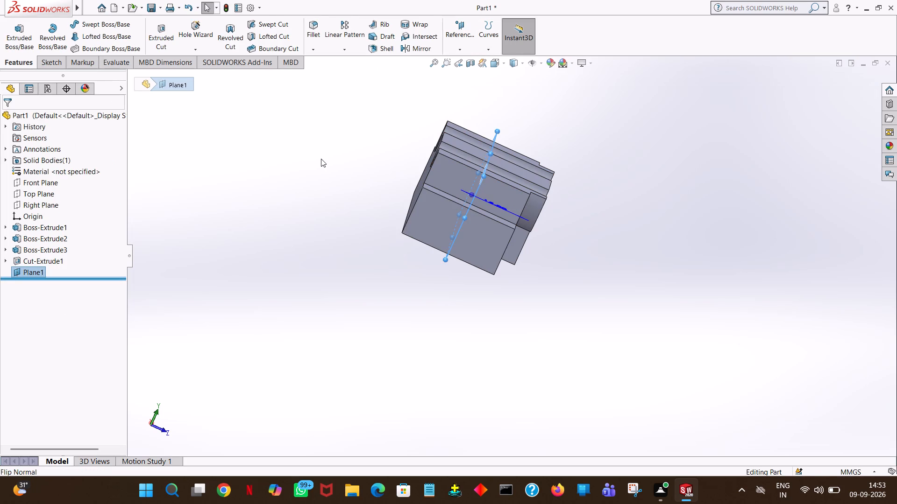
pyautogui.moveTo(321, 159); pyautogui.dragTo(307, 191, button='middle')
pyautogui.click(420, 43)
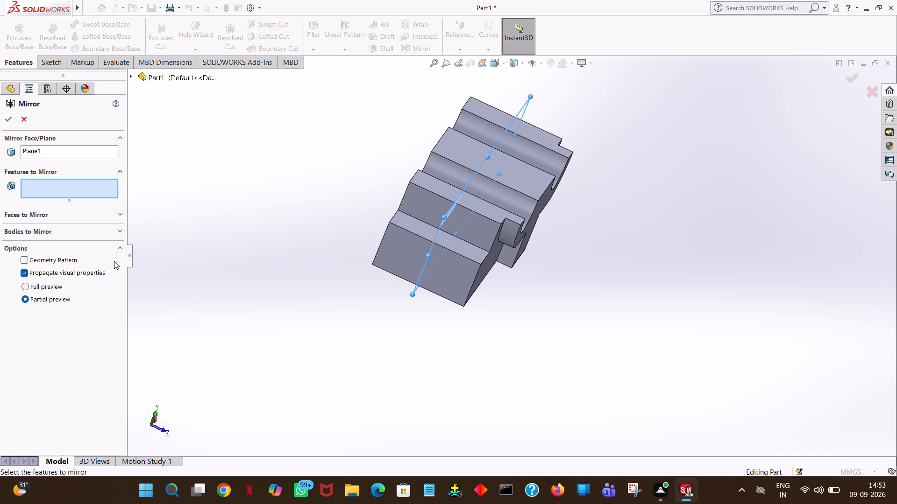
pyautogui.click(72, 190)
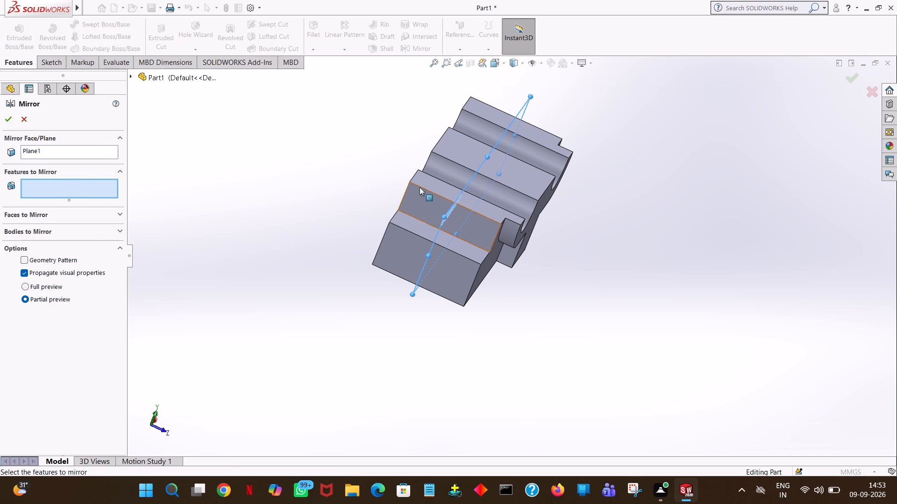
pyautogui.click(530, 227)
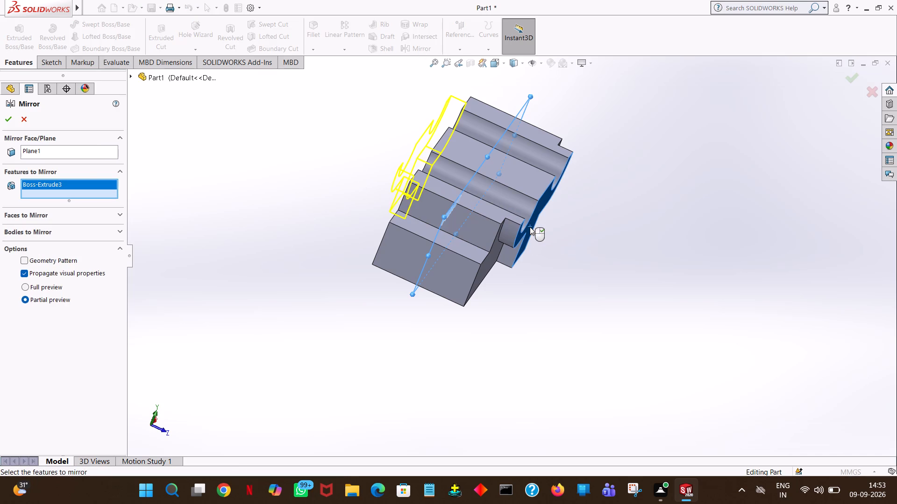
pyautogui.click(6, 122)
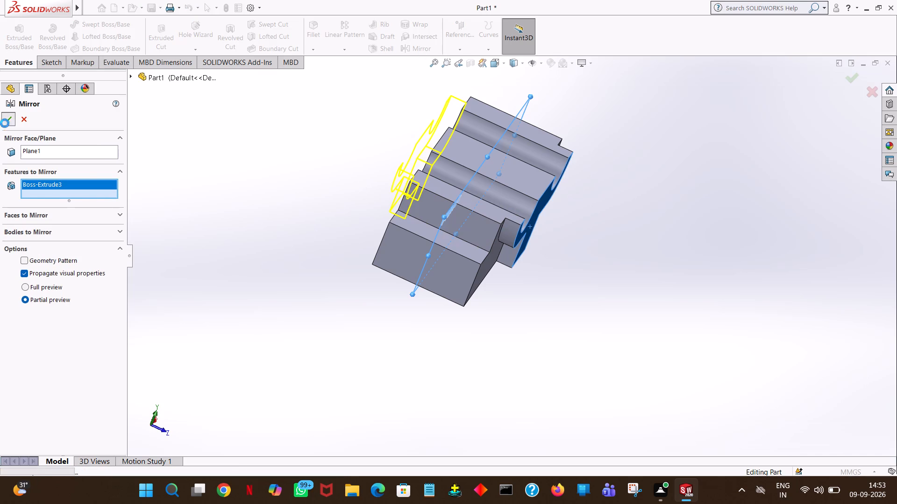
pyautogui.click(641, 231)
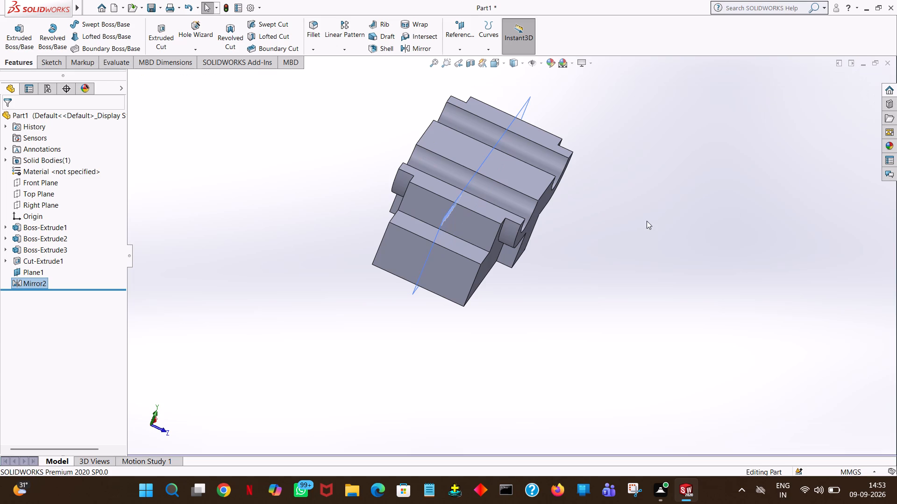
# Examine the clamp body from all sides, including its underside and both mirrored side profiles.
pyautogui.moveTo(647, 221); pyautogui.dragTo(779, 247, button='middle')
pyautogui.middleClick(787, 249)
pyautogui.moveTo(701, 130); pyautogui.dragTo(697, 191, button='middle')
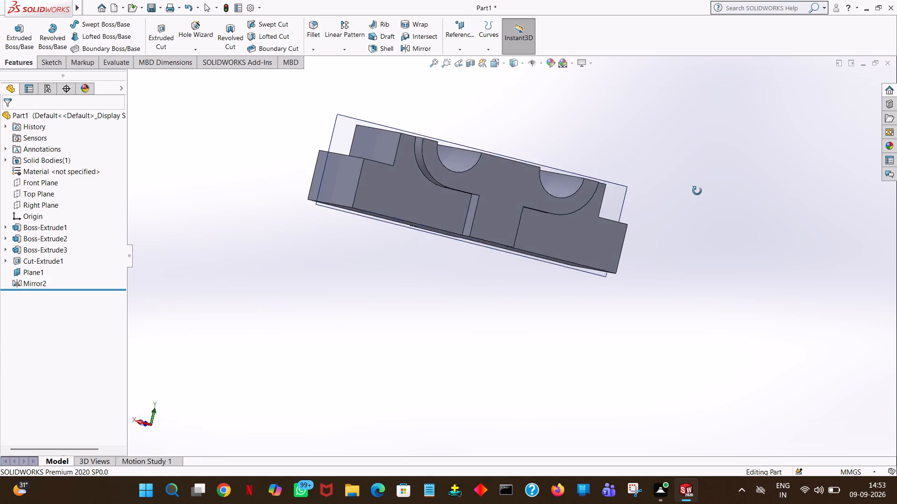
pyautogui.moveTo(697, 191); pyautogui.dragTo(486, 455, button='middle')
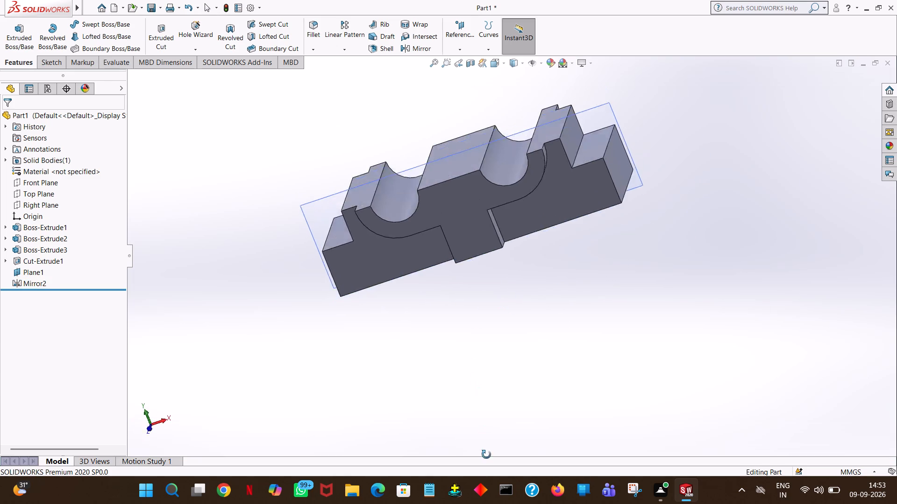
pyautogui.moveTo(486, 455); pyautogui.dragTo(530, 392, button='middle')
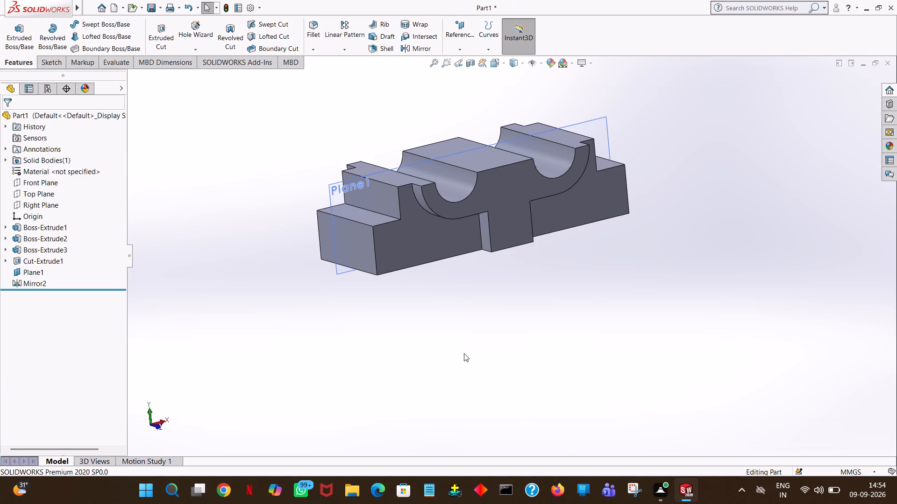
pyautogui.rightClick(621, 331)
pyautogui.click(317, 328)
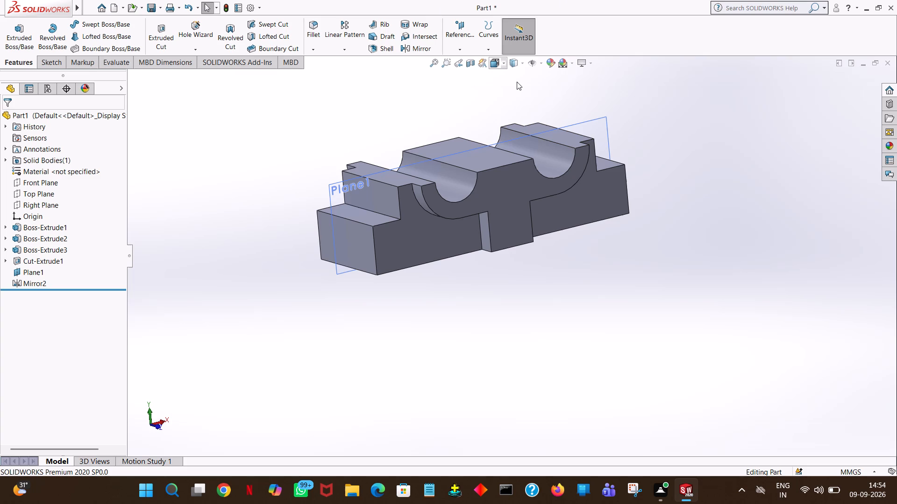
pyautogui.click(443, 109)
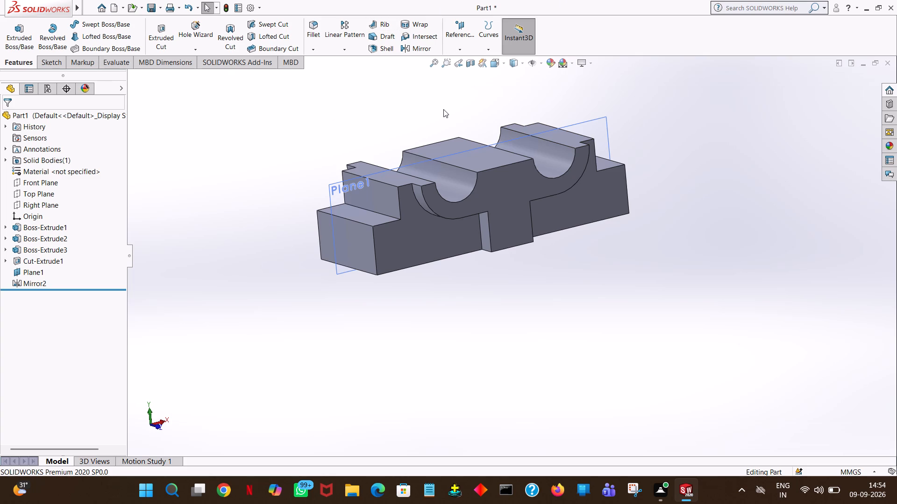
pyautogui.click(289, 144)
pyautogui.moveTo(294, 140); pyautogui.dragTo(306, 159, button='middle')
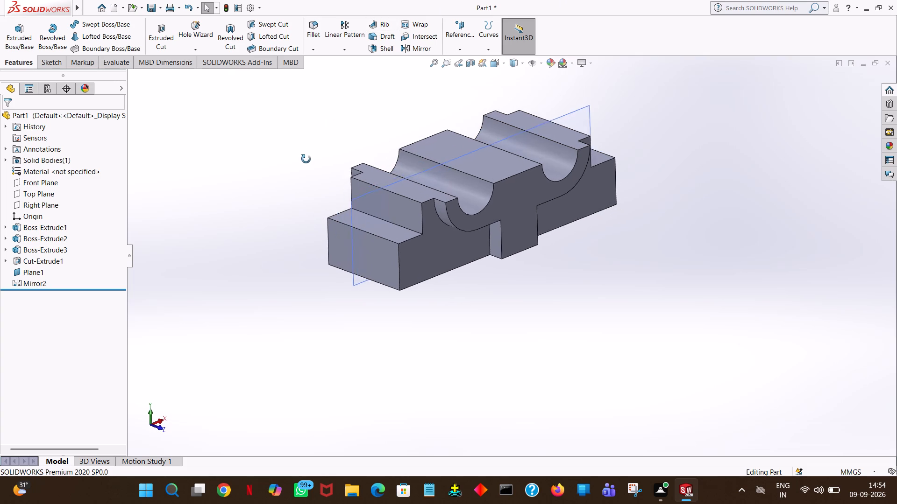
pyautogui.moveTo(306, 159); pyautogui.dragTo(695, 179, button='middle')
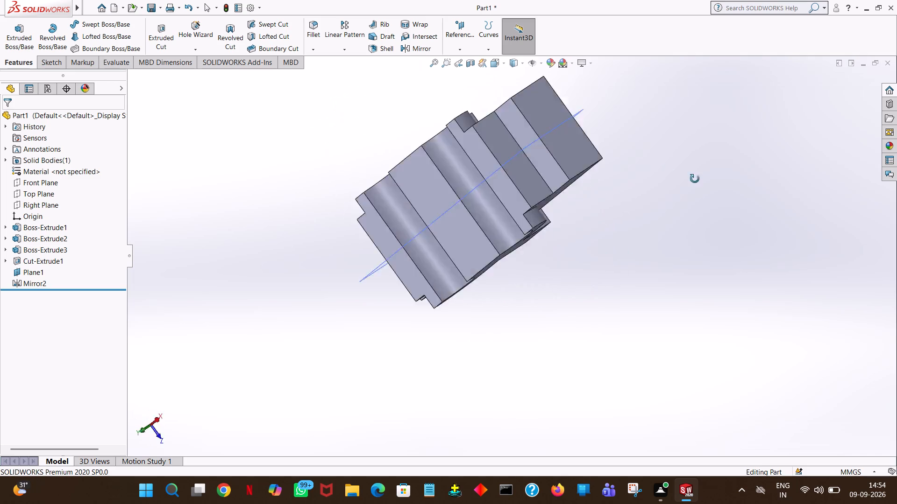
pyautogui.moveTo(695, 179); pyautogui.dragTo(724, 285, button='middle')
pyautogui.moveTo(725, 296); pyautogui.dragTo(732, 418, button='middle')
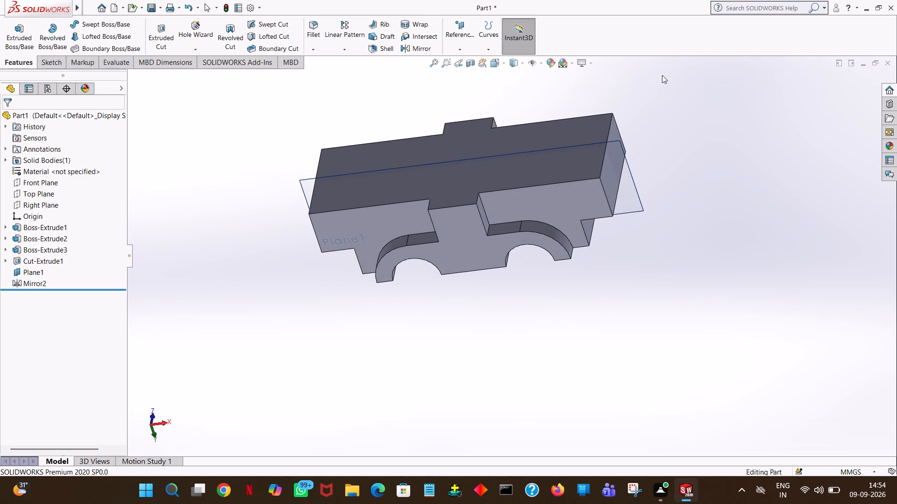
pyautogui.moveTo(668, 121); pyautogui.dragTo(654, 253, button='middle')
pyautogui.moveTo(645, 178); pyautogui.dragTo(640, 189, button='middle')
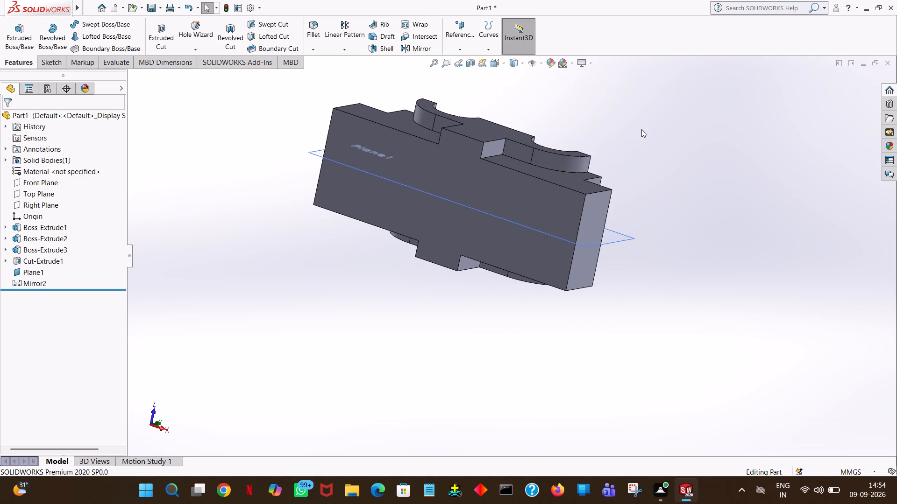
pyautogui.moveTo(614, 133); pyautogui.dragTo(465, 117, button='middle')
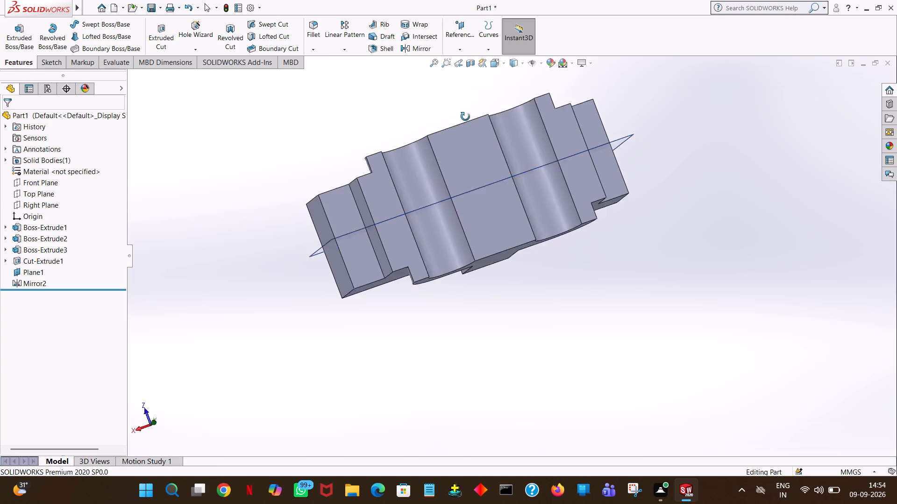
pyautogui.moveTo(465, 117); pyautogui.dragTo(464, 62, button='middle')
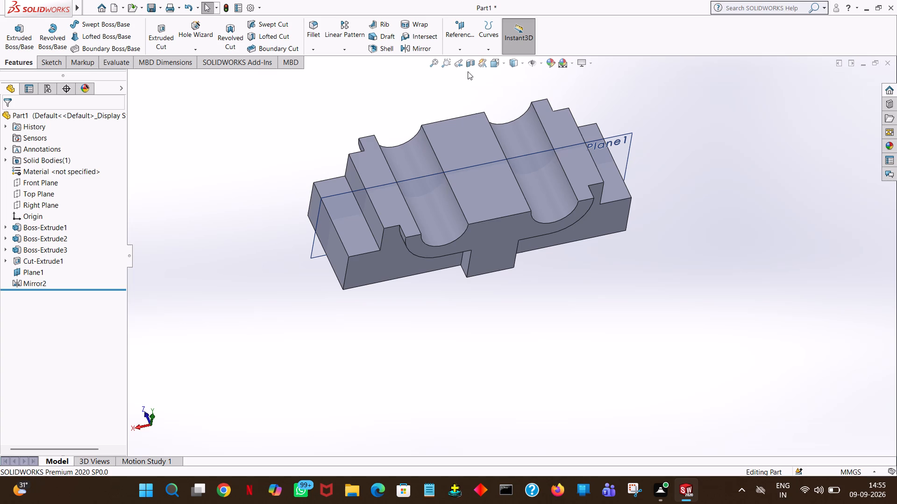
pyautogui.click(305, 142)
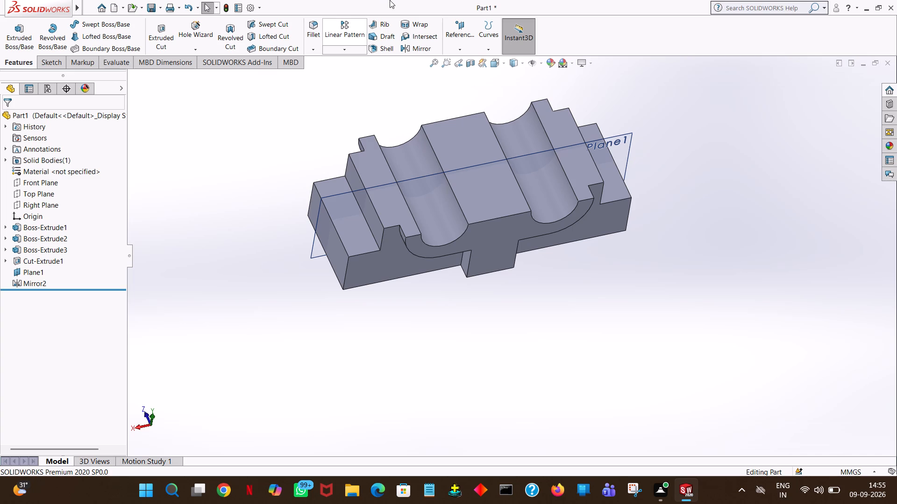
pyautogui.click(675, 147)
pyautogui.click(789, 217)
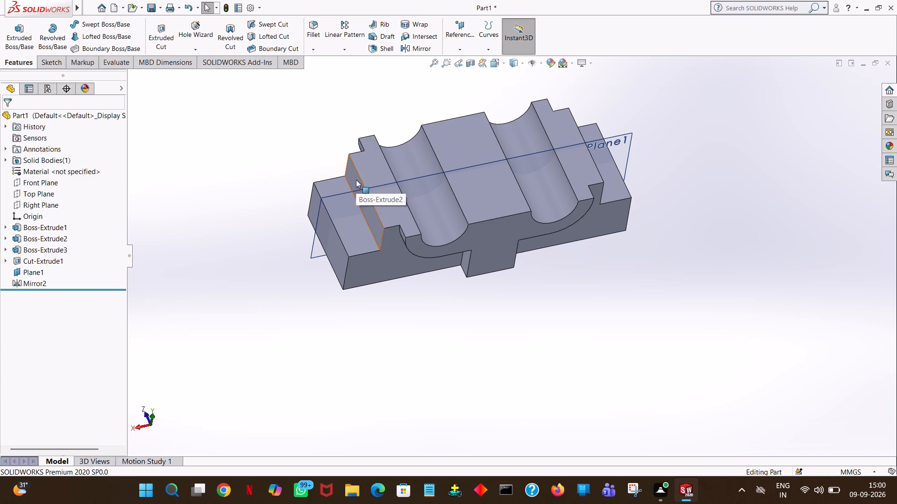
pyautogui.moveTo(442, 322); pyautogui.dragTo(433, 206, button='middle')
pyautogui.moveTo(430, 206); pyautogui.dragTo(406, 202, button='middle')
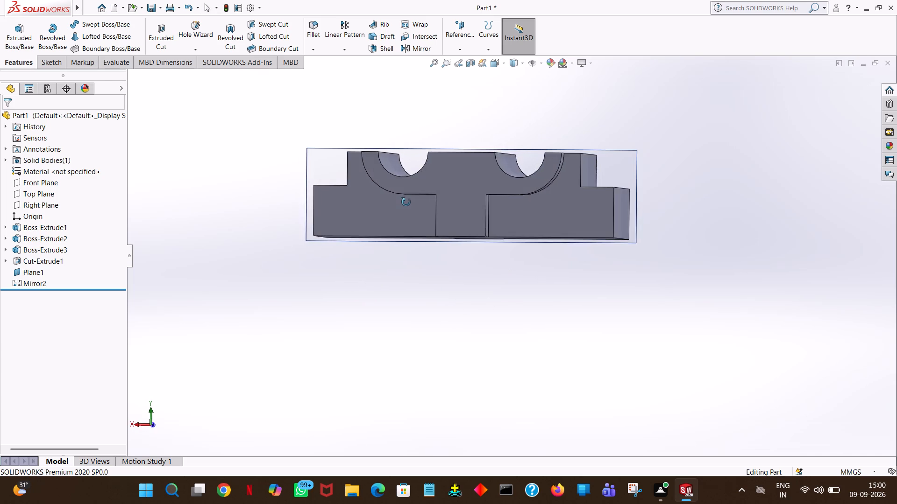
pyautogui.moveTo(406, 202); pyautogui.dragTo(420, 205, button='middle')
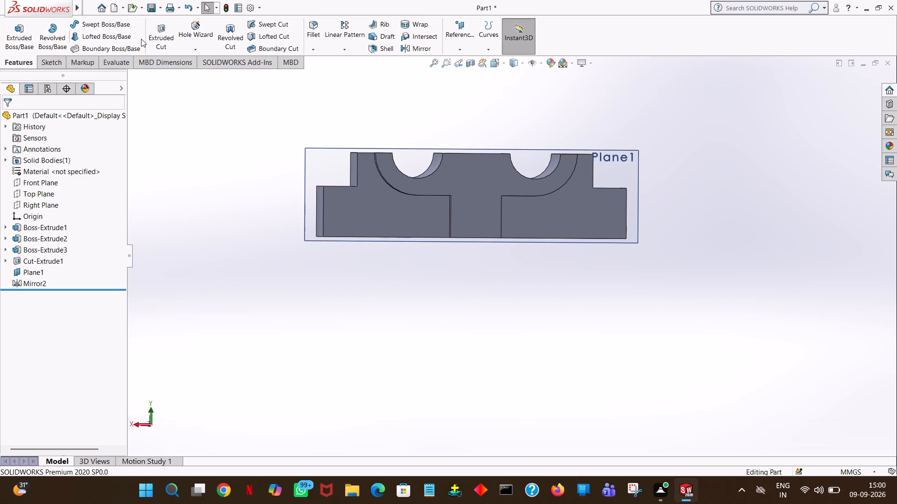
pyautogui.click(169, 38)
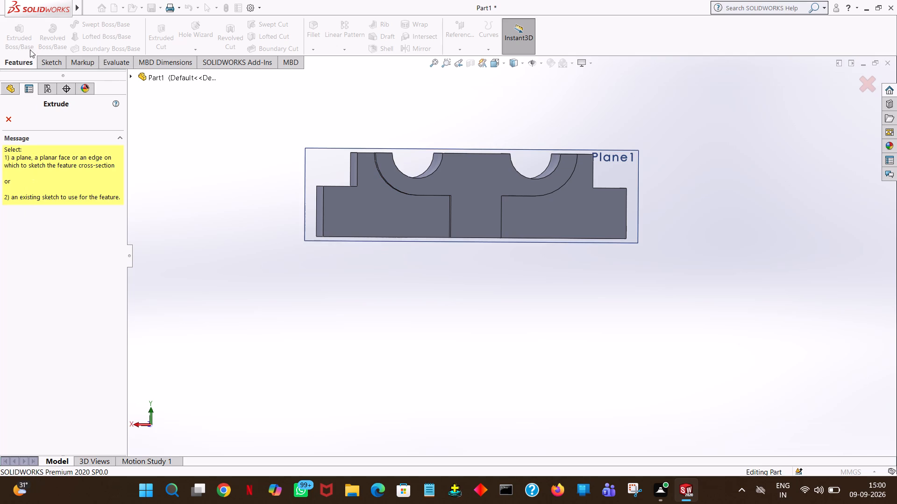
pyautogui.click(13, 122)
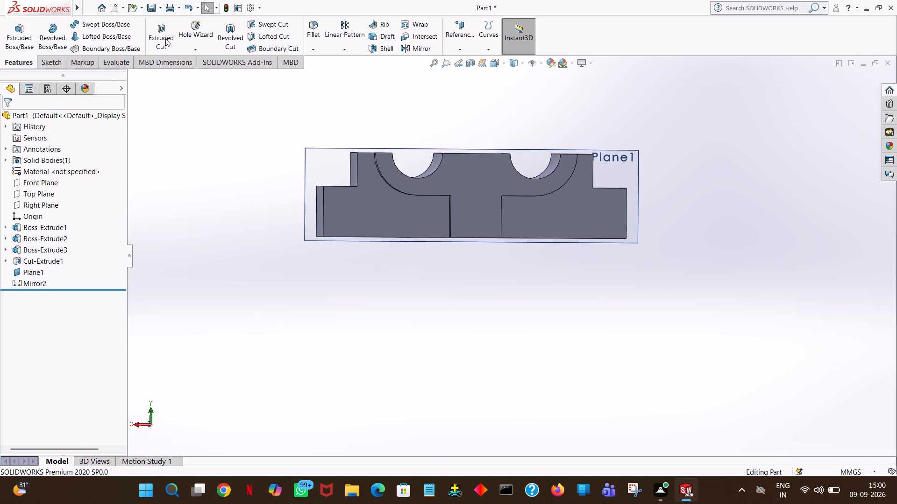
# Start an Extruded Cut sketch on the front face of the Boss-Extrude1 body.
pyautogui.click(165, 38)
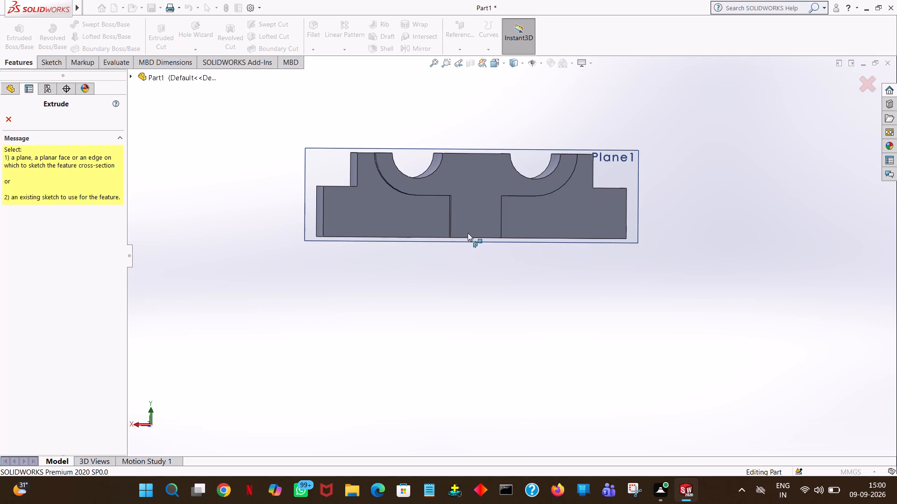
pyautogui.click(431, 230)
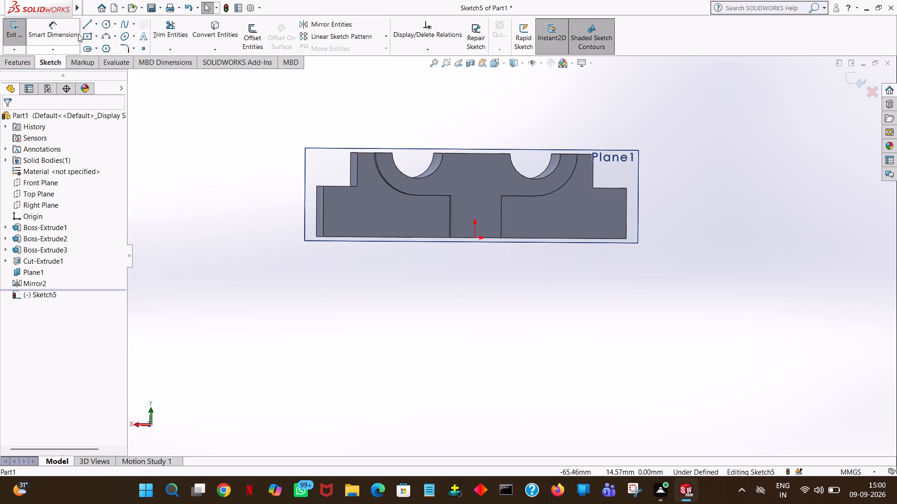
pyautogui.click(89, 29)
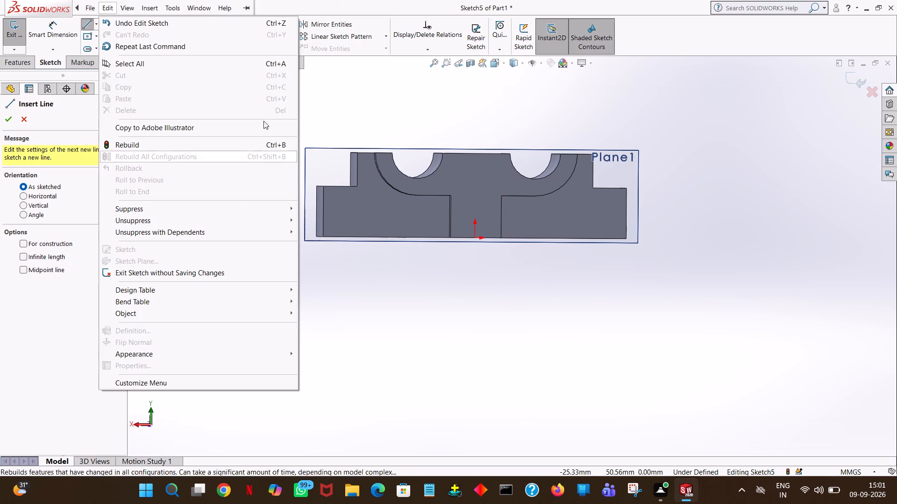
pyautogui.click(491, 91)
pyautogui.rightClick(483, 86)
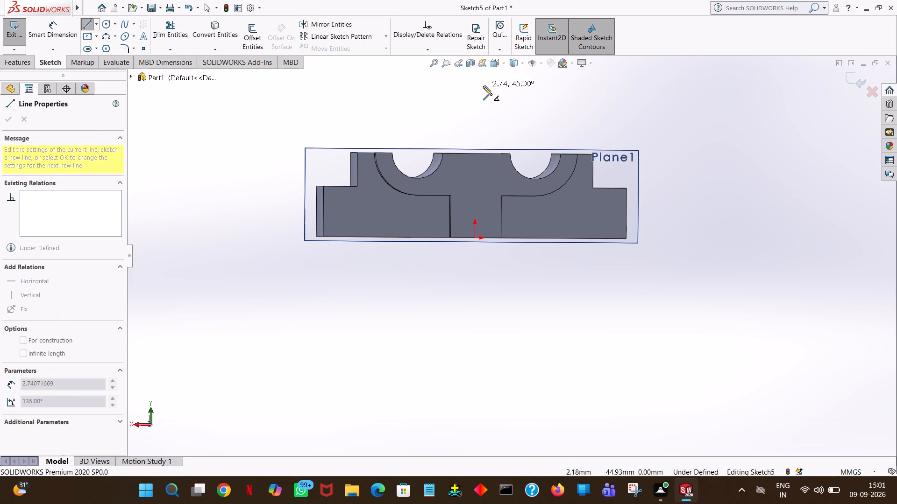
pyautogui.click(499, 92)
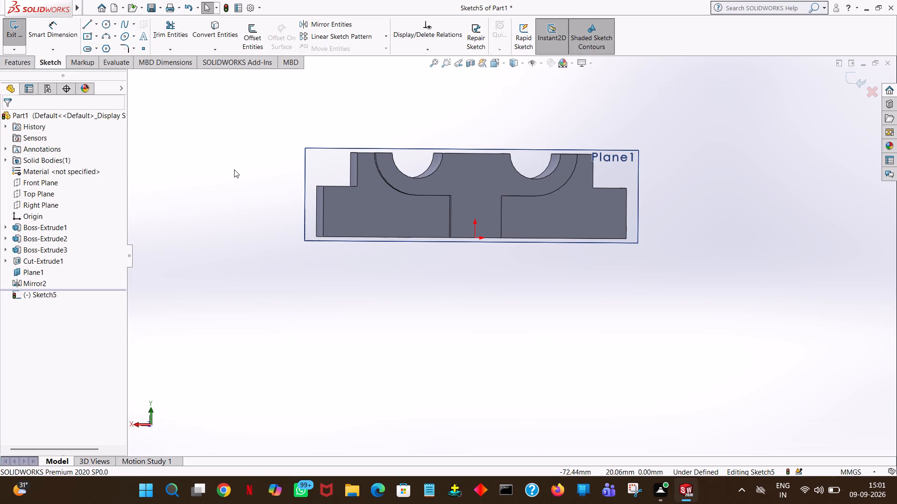
# Square the view to the sketch plane and draw a line of 45/2 mm from the origin along the body's bottom edge.
pyautogui.press('space')
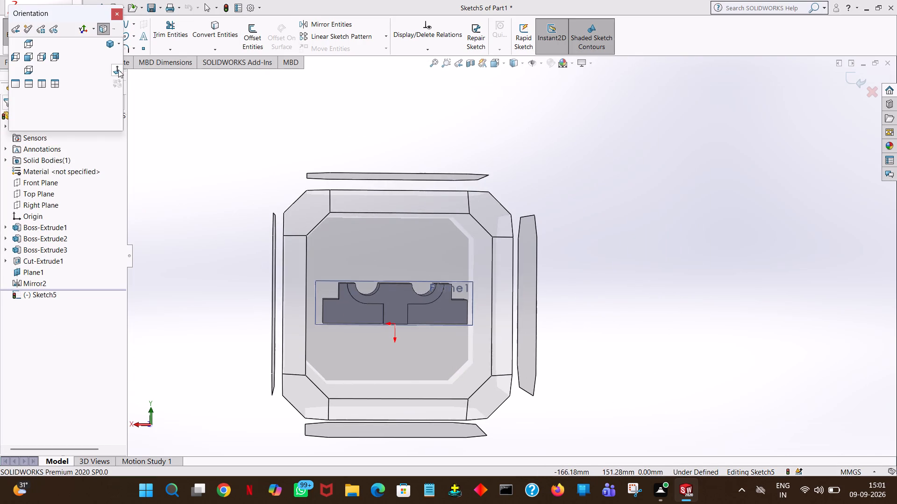
pyautogui.click(118, 70)
pyautogui.click(85, 21)
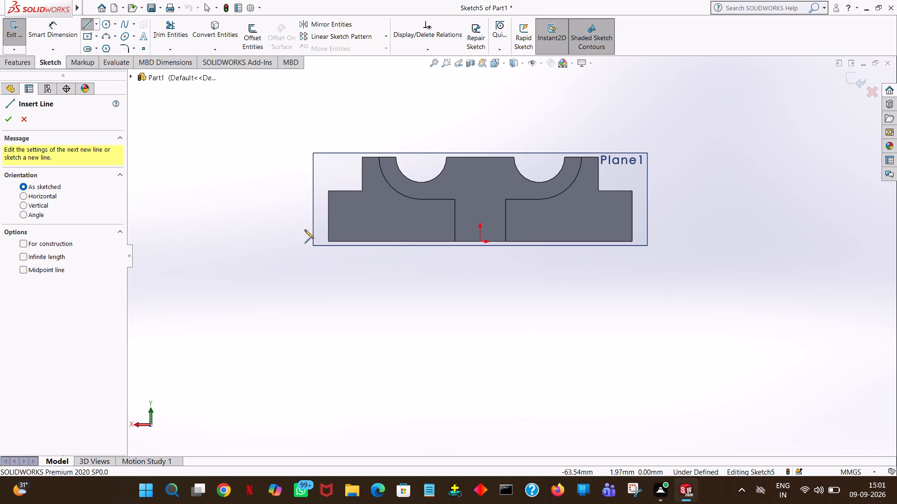
pyautogui.click(478, 242)
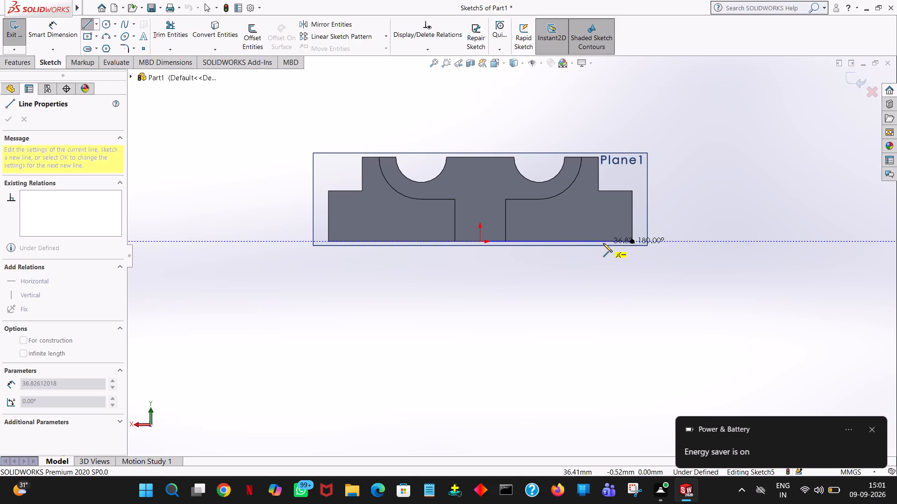
pyautogui.click(603, 243)
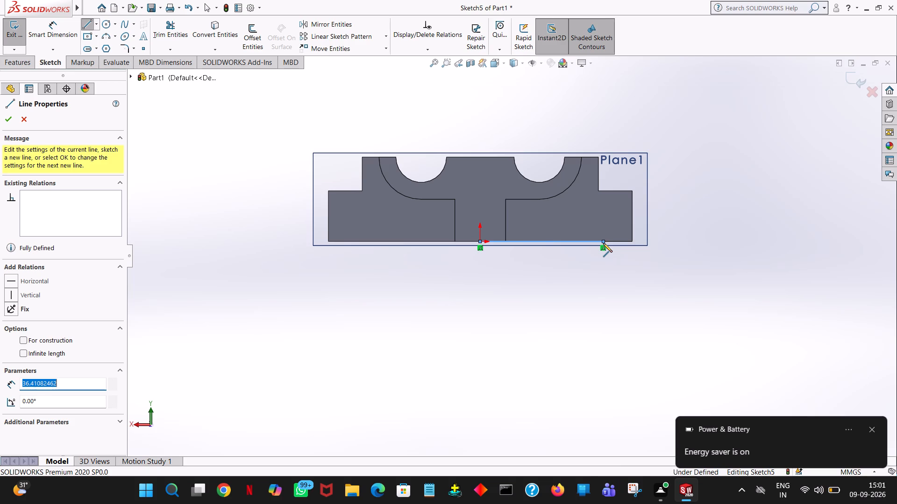
pyautogui.write('45/2')
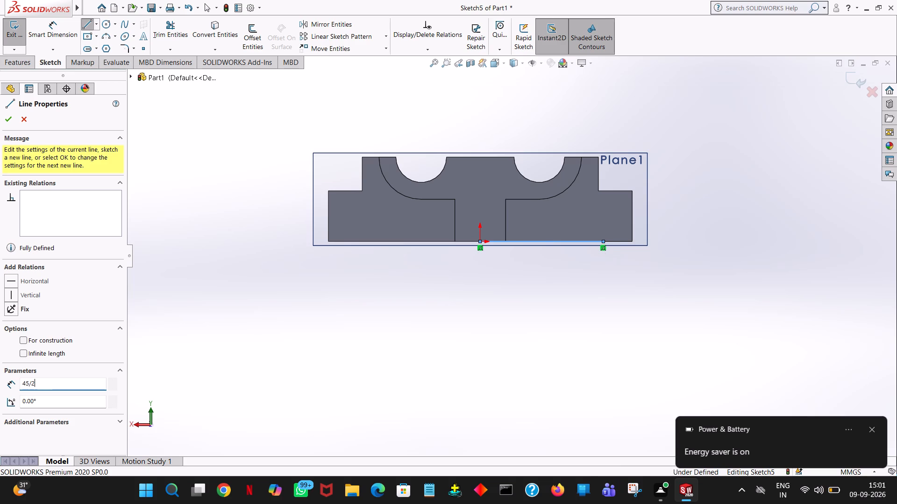
pyautogui.press('Return')
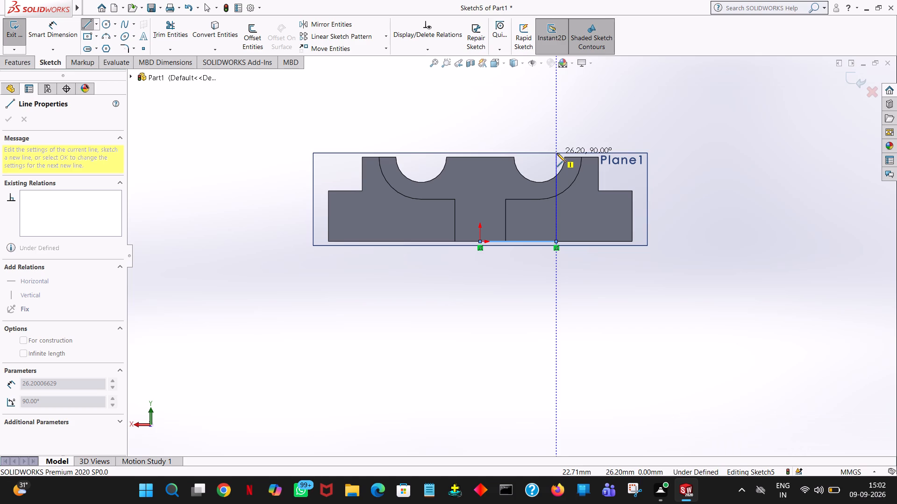
# Continue with a 5 mm vertical and a 5 mm outward horizontal line, closing the triangle with a diagonal to the base line's end.
pyautogui.click(556, 226)
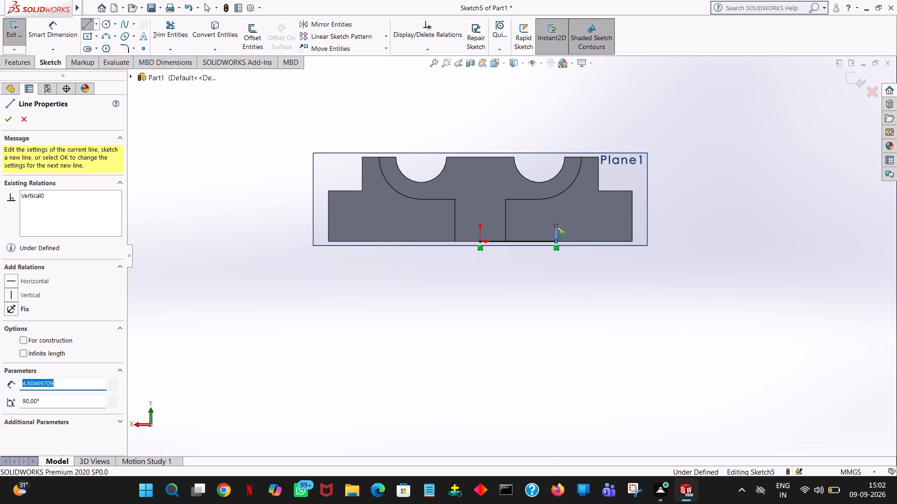
pyautogui.press('5')
pyautogui.press('Return')
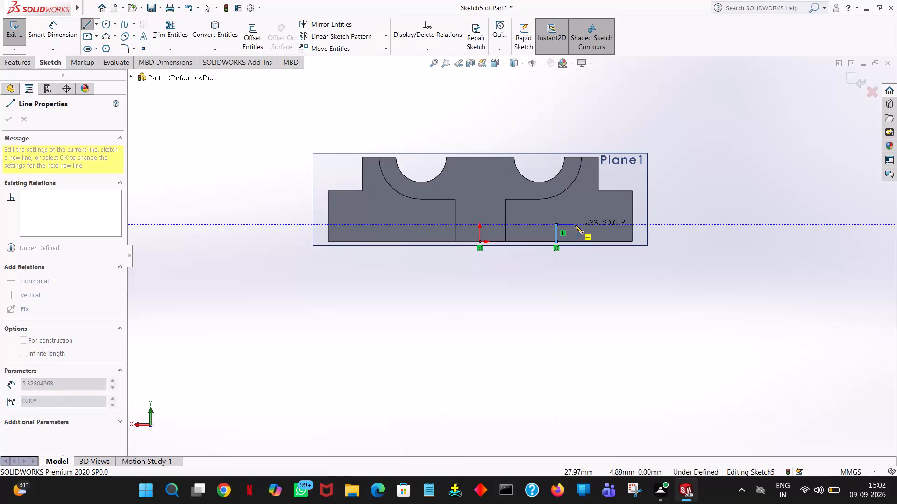
pyautogui.click(575, 225)
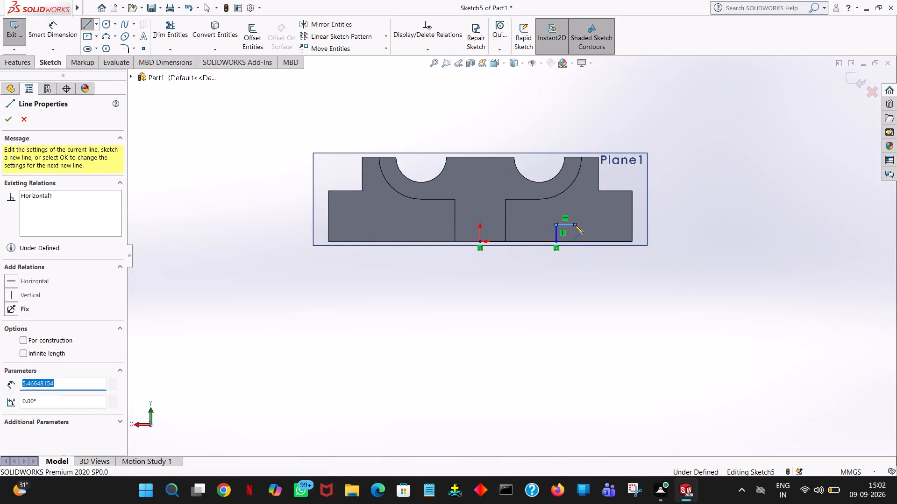
pyautogui.press('5')
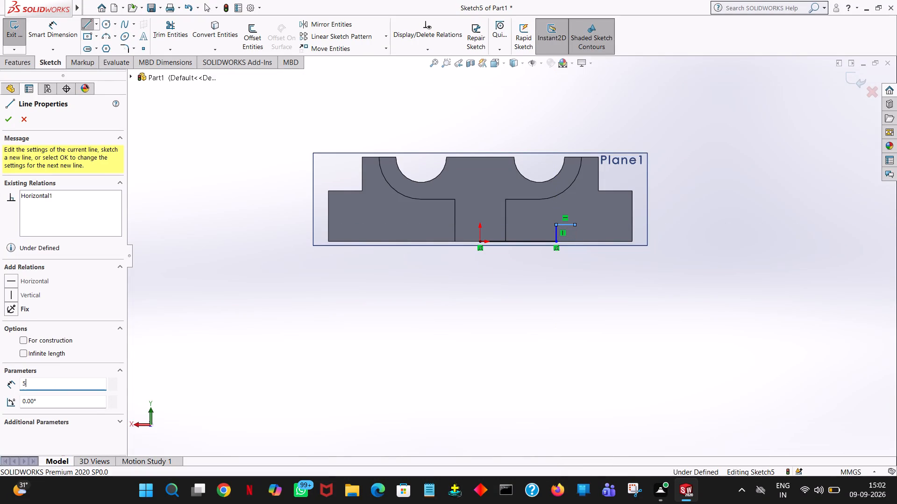
pyautogui.press('Return')
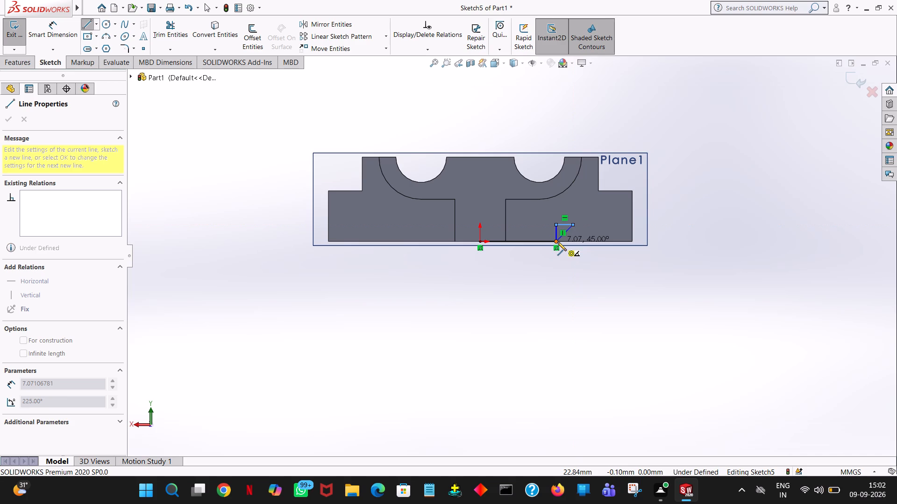
pyautogui.click(556, 242)
pyautogui.rightClick(556, 242)
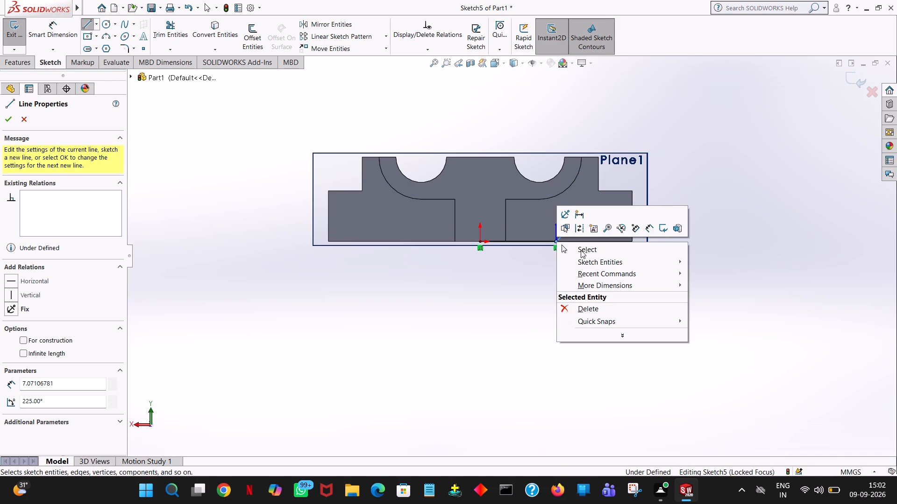
pyautogui.click(581, 250)
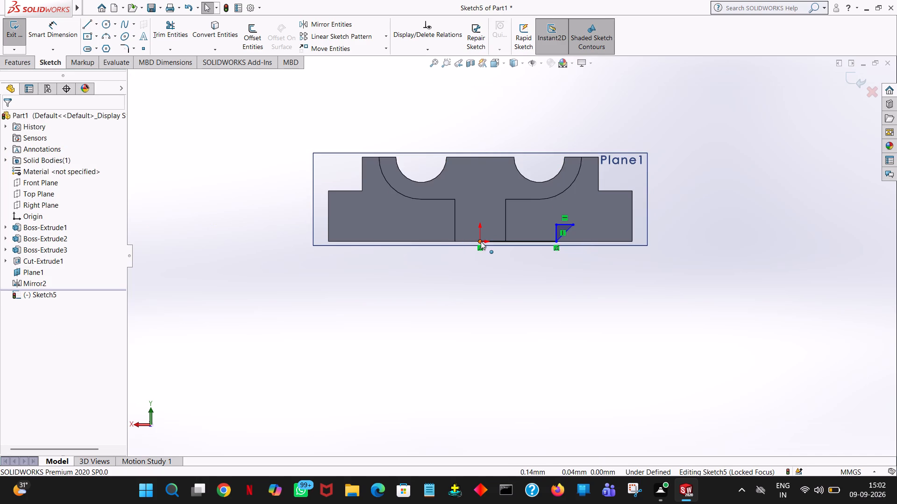
pyautogui.click(593, 330)
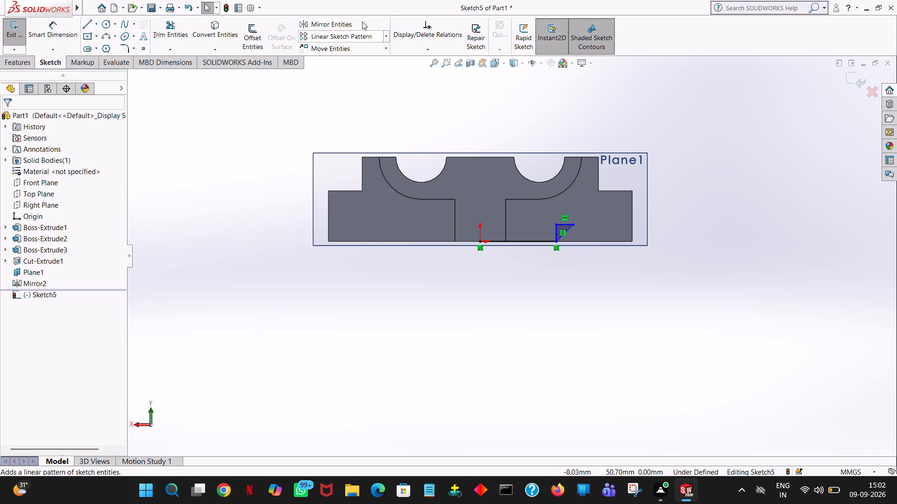
# Sketch a 25 mm vertical centre line from the origin to the body's top edge.
pyautogui.click(85, 24)
pyautogui.click(482, 242)
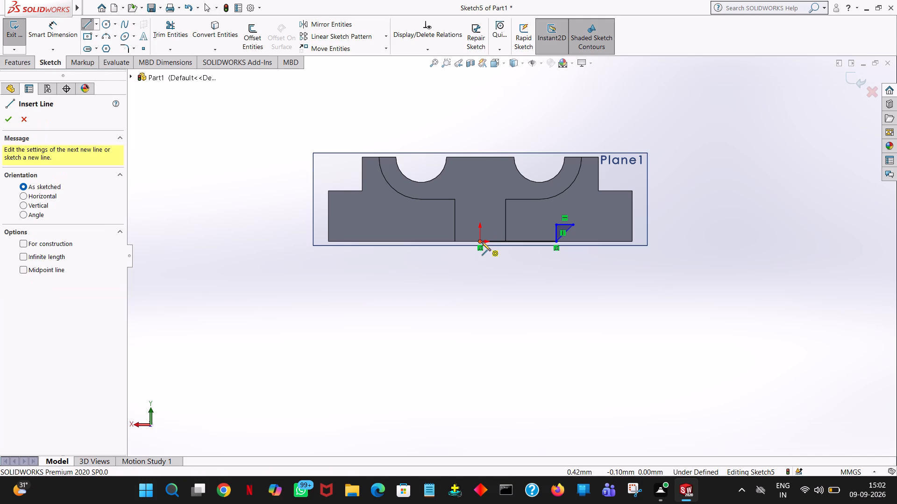
pyautogui.click(479, 157)
pyautogui.rightClick(479, 158)
pyautogui.click(493, 165)
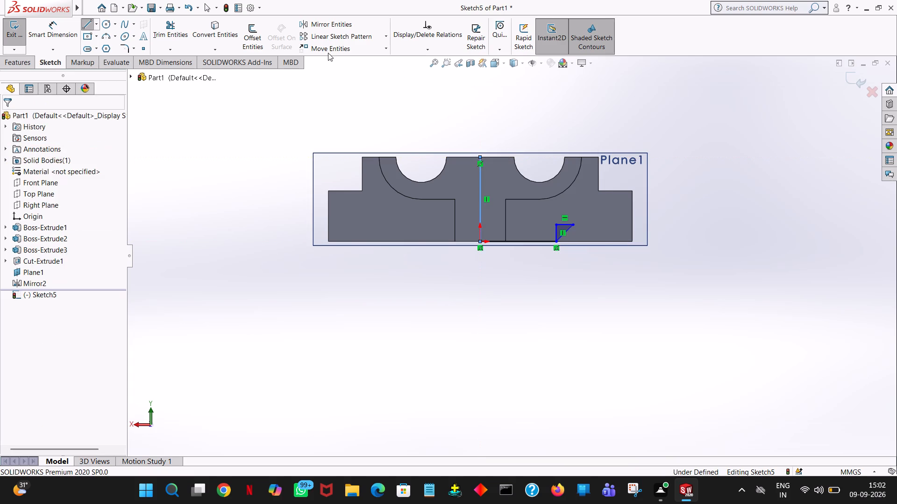
# Mirror the base line and the diagonal line about the vertical centre line with Copy enabled.
pyautogui.click(333, 27)
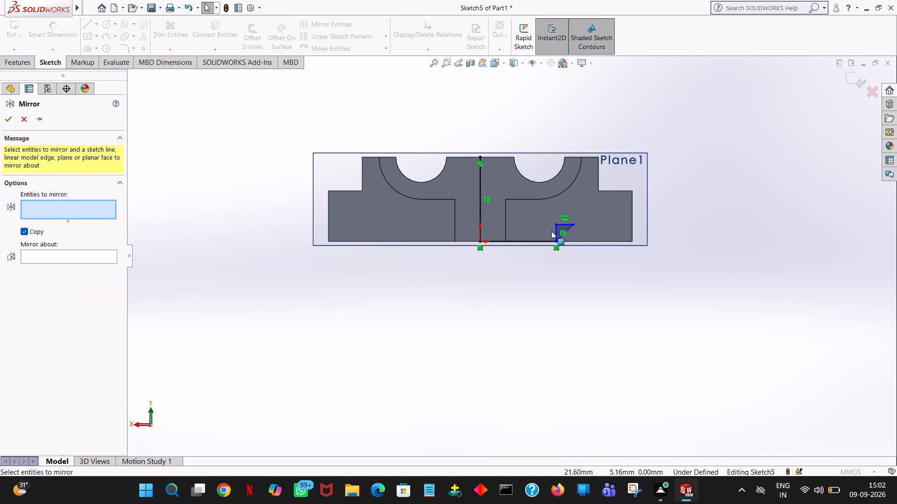
pyautogui.click(546, 241)
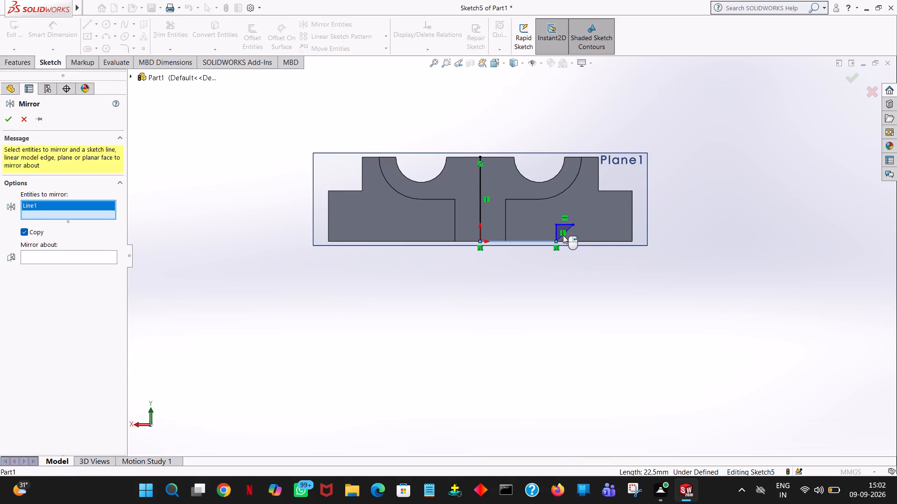
pyautogui.click(570, 229)
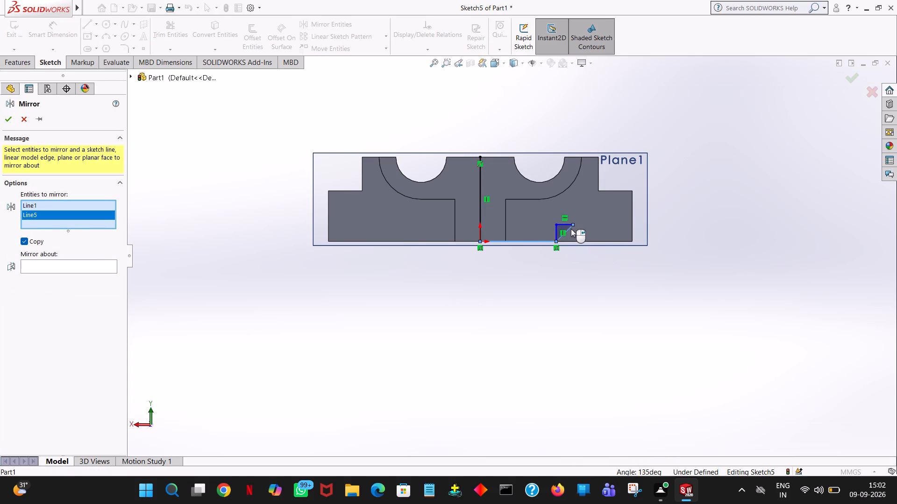
pyautogui.click(51, 266)
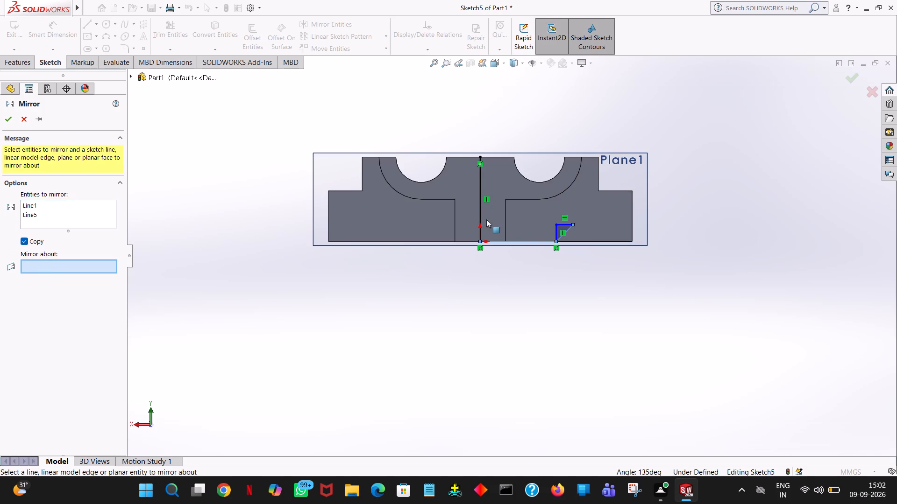
pyautogui.click(479, 213)
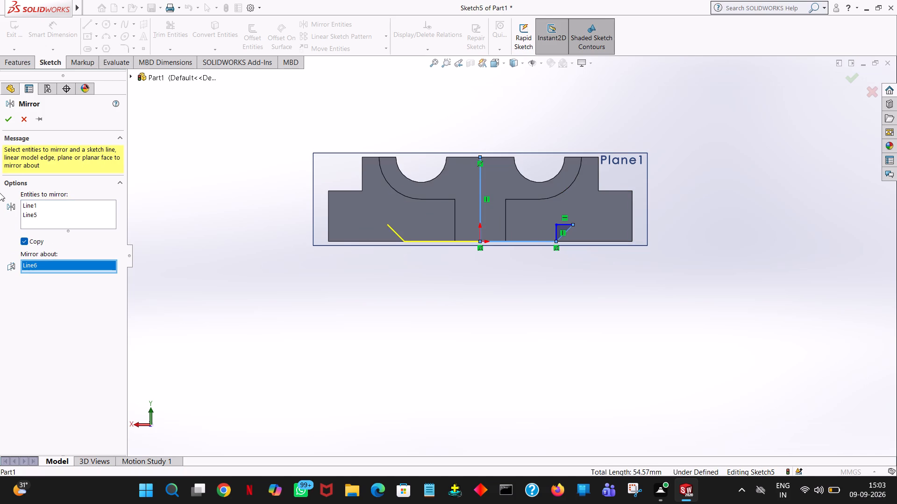
pyautogui.click(7, 124)
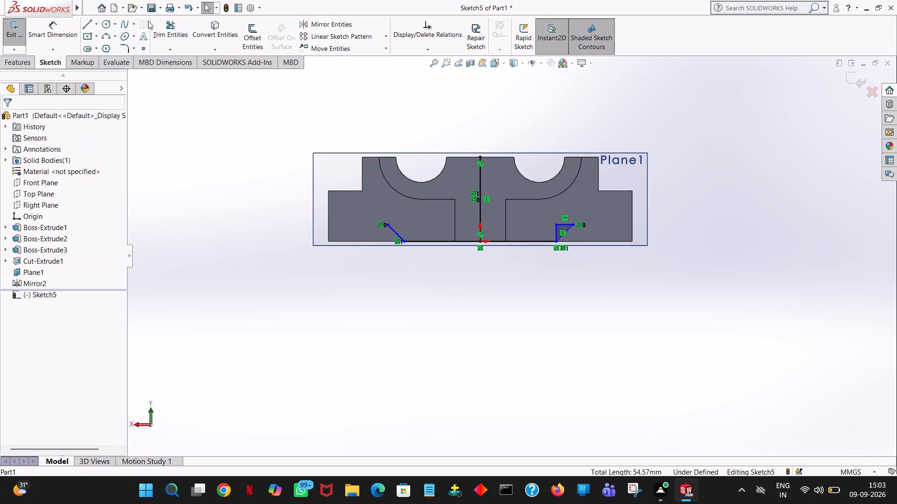
# Trim away the triangle's short vertical and horizontal lines, keeping only the diagonal.
pyautogui.click(157, 25)
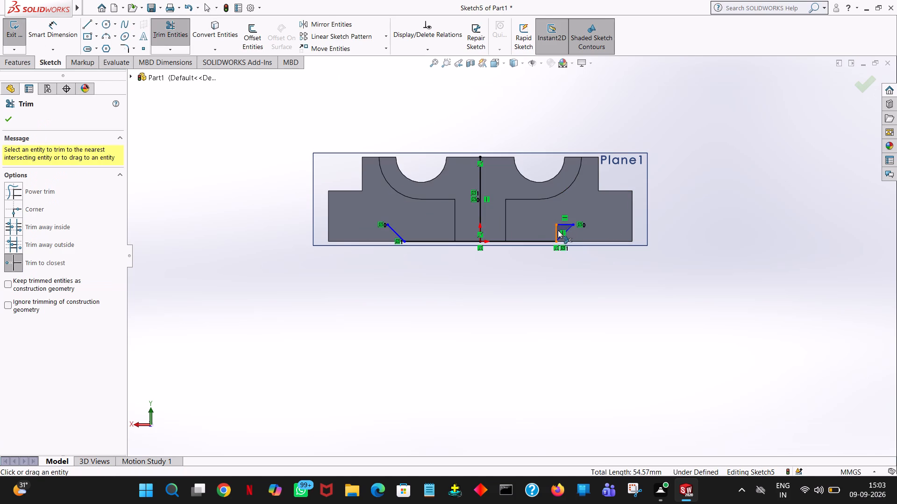
pyautogui.click(558, 230)
pyautogui.click(564, 226)
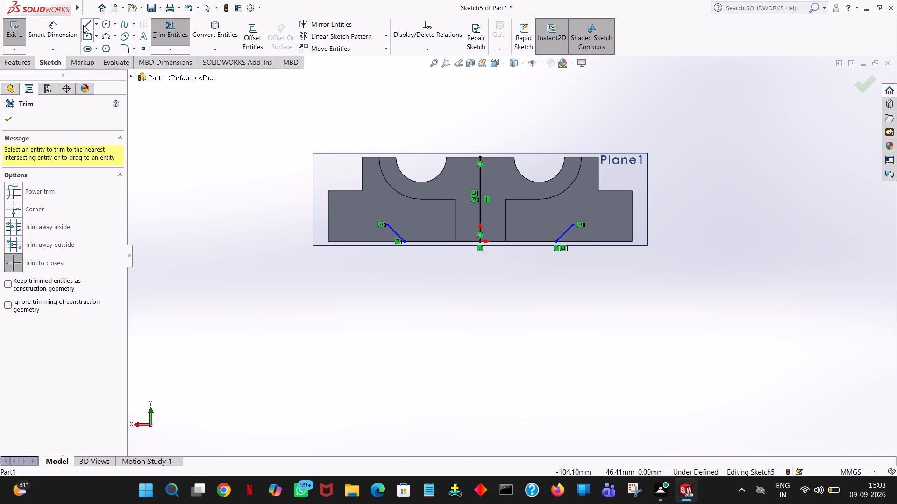
# Close the trapezoid profile with a 55 mm horizontal line joining the upper ends of the two diagonals.
pyautogui.click(83, 25)
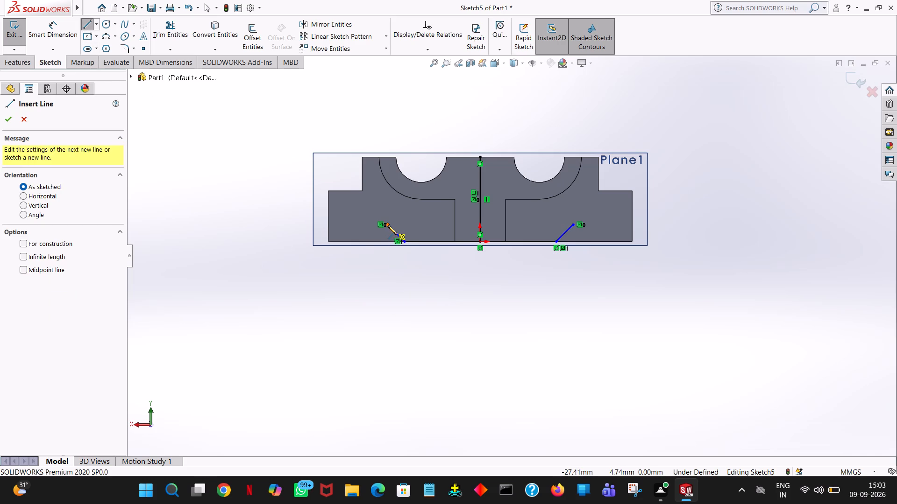
pyautogui.click(388, 225)
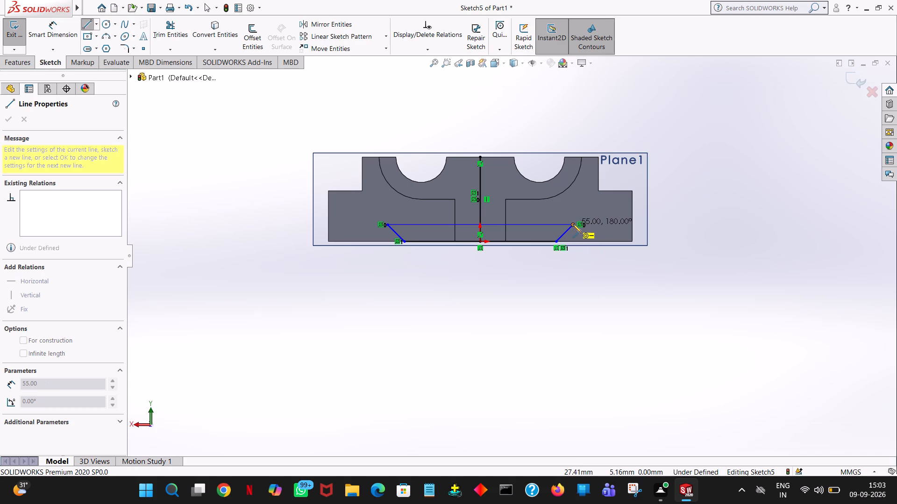
pyautogui.click(573, 224)
pyautogui.rightClick(573, 224)
pyautogui.click(586, 229)
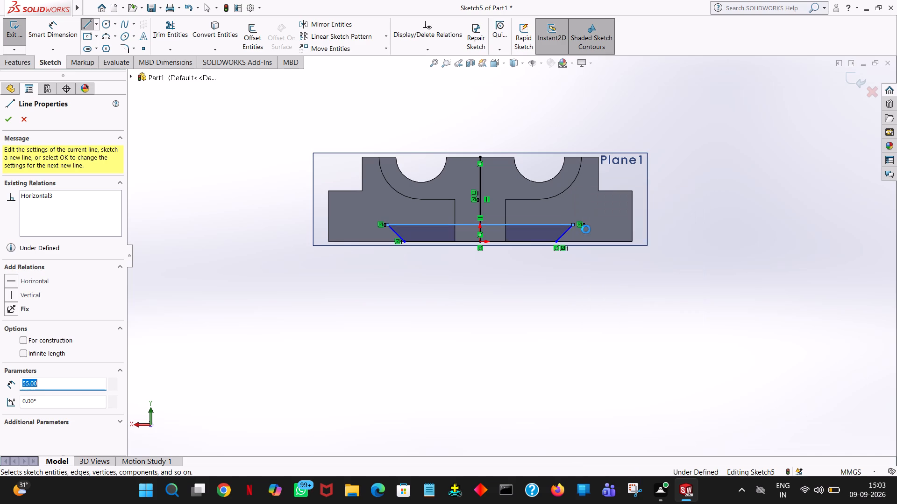
pyautogui.click(611, 282)
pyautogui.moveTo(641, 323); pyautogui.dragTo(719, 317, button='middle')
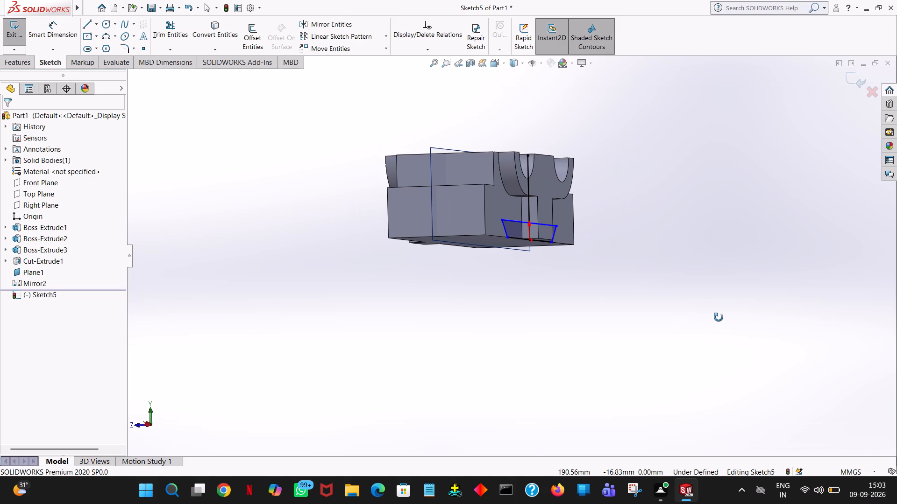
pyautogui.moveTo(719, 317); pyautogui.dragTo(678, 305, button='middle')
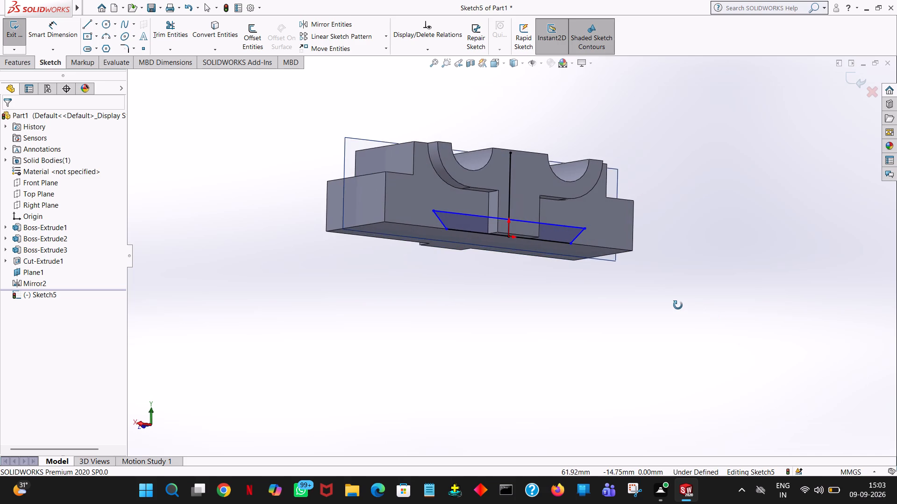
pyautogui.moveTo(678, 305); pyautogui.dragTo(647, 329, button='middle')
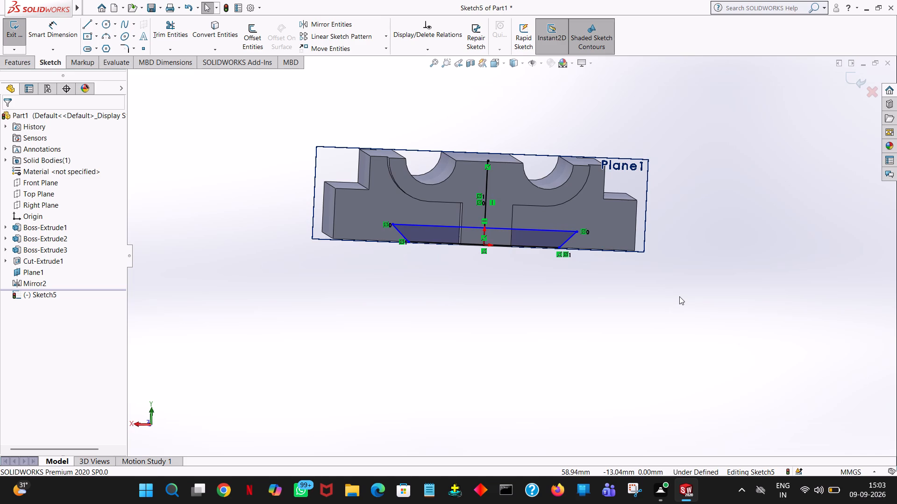
# Sketch a closed rectangle of lines, 15 mm wide and 5 mm high, around the vertical centre line inside the trapezoid profile.
pyautogui.moveTo(696, 295); pyautogui.dragTo(713, 284, button='middle')
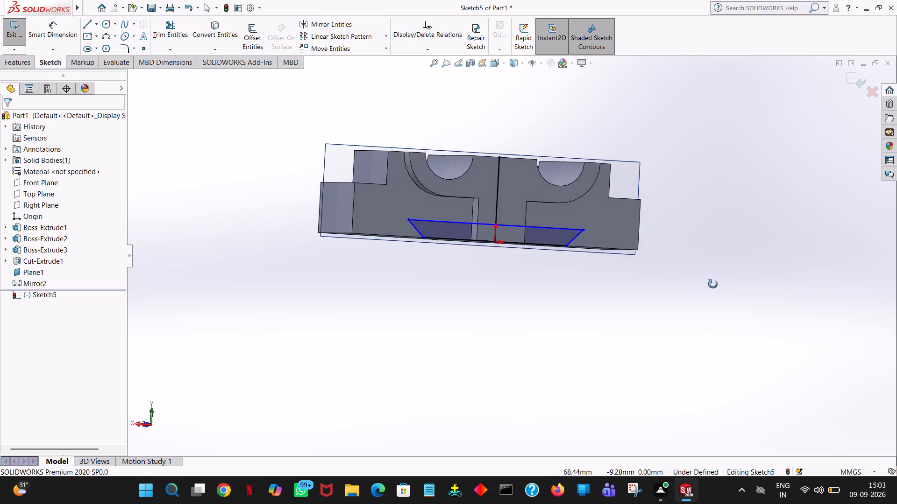
pyautogui.moveTo(713, 284); pyautogui.dragTo(790, 268, button='middle')
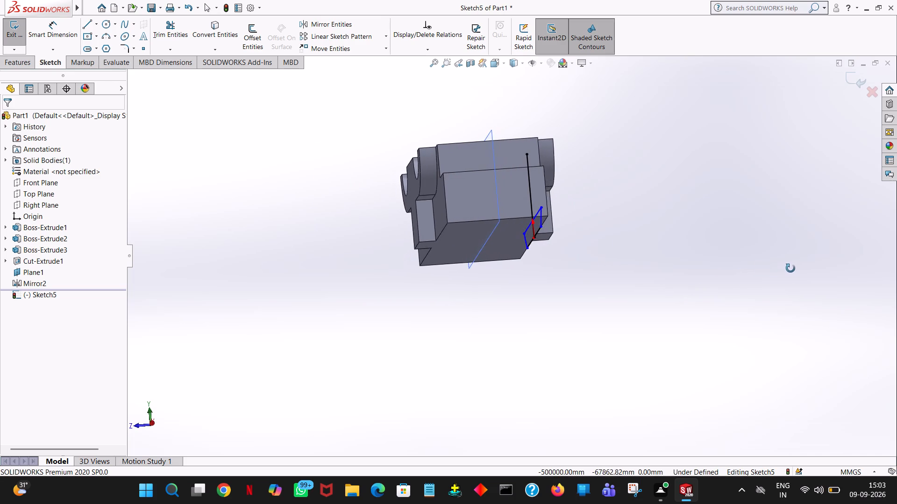
pyautogui.moveTo(790, 268); pyautogui.dragTo(686, 290, button='middle')
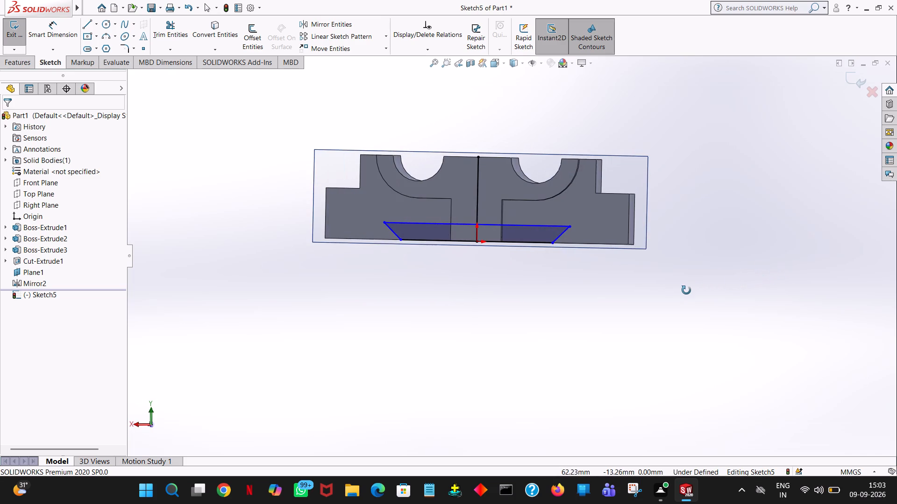
pyautogui.moveTo(686, 290); pyautogui.dragTo(692, 290, button='middle')
pyautogui.middleClick(693, 290)
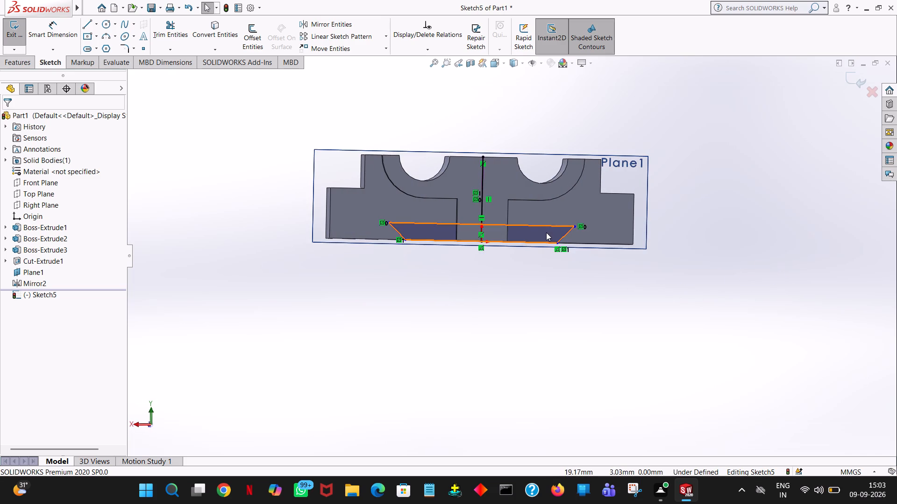
pyautogui.click(90, 21)
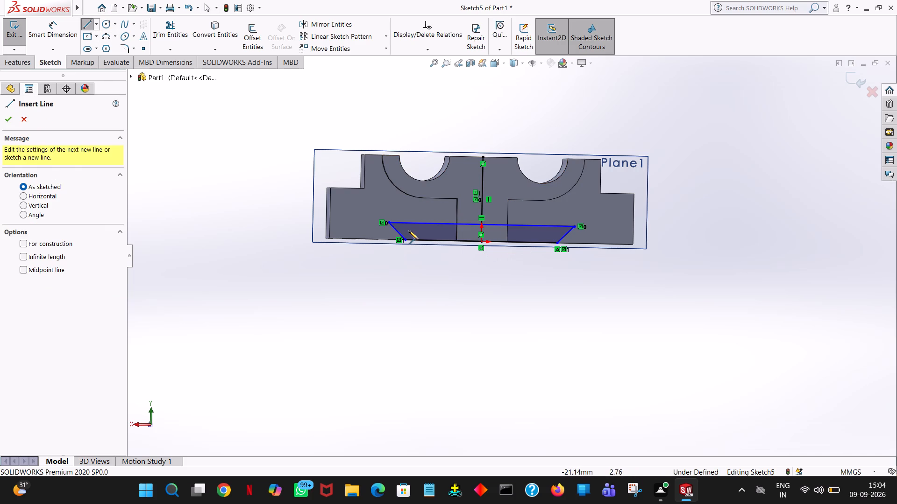
pyautogui.press('space')
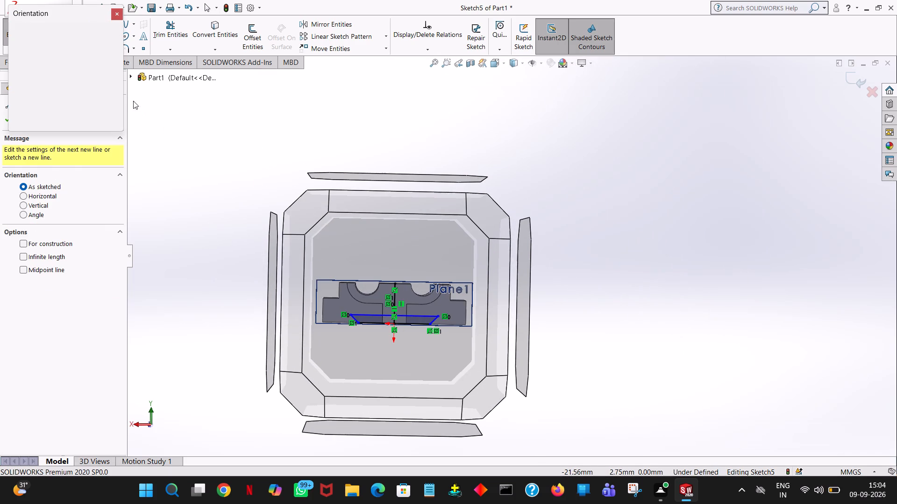
pyautogui.click(118, 69)
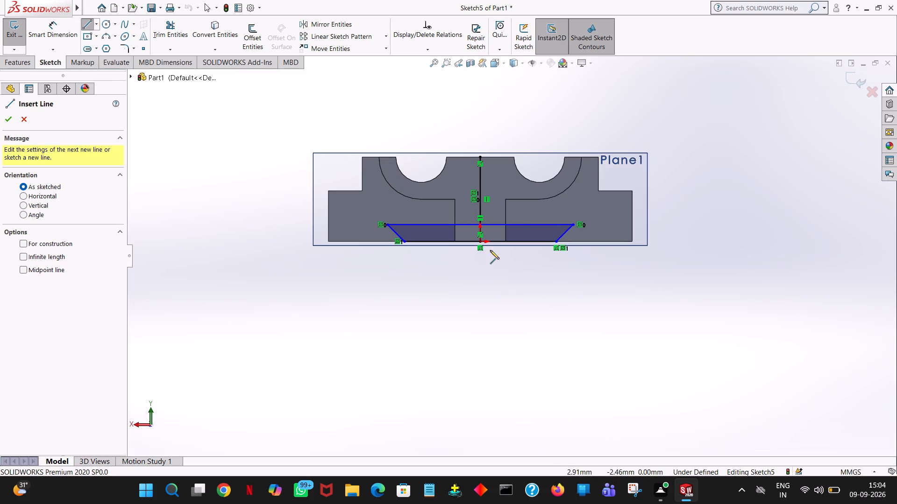
pyautogui.click(506, 242)
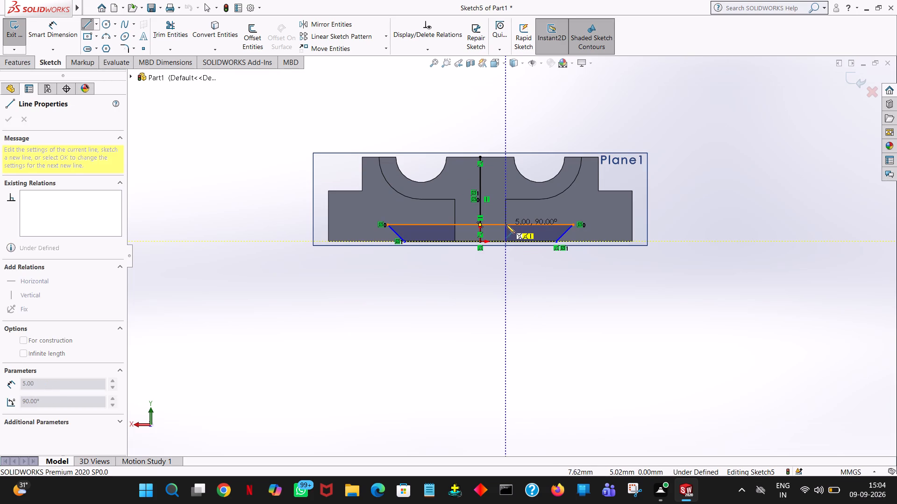
pyautogui.click(506, 224)
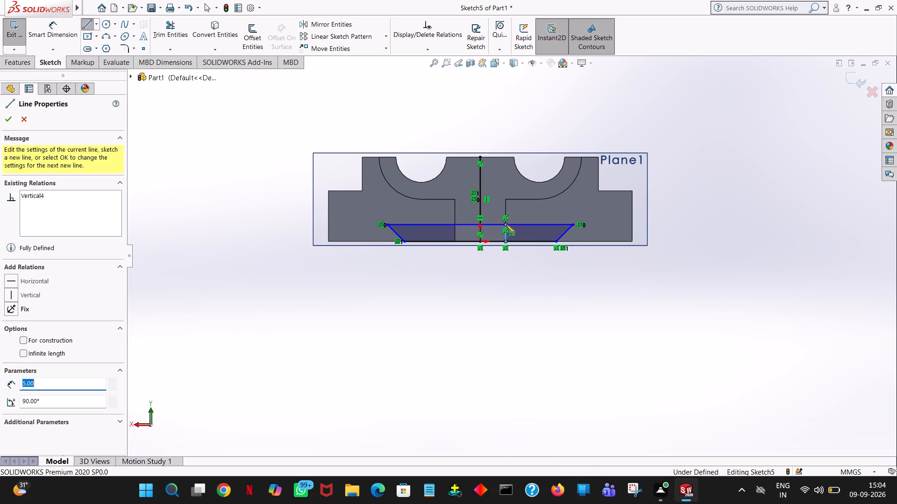
pyautogui.click(456, 224)
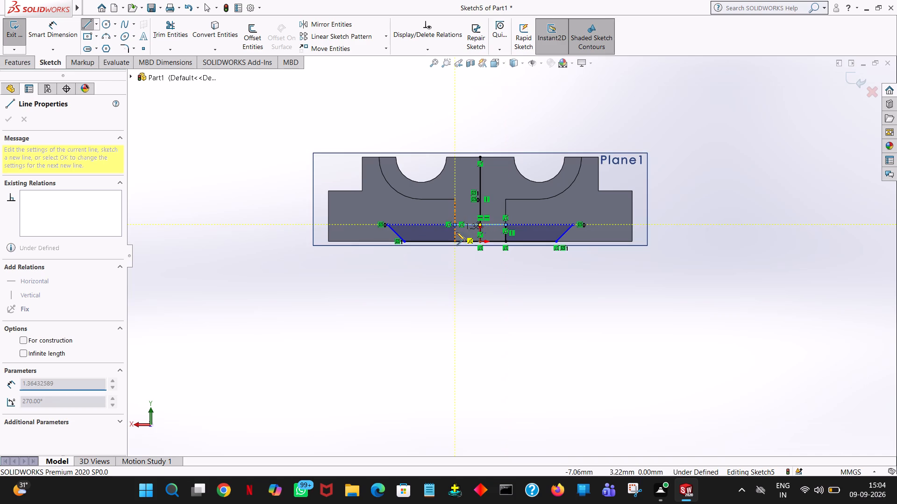
pyautogui.click(454, 242)
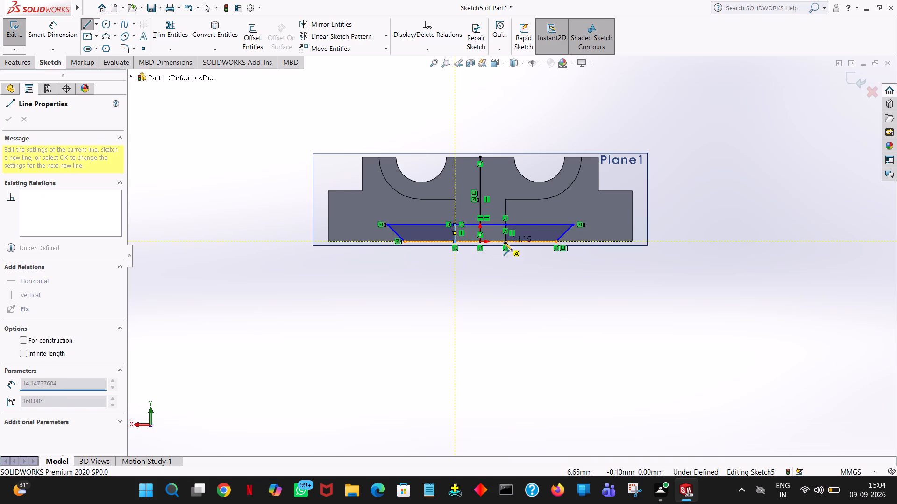
pyautogui.click(505, 242)
pyautogui.rightClick(505, 242)
pyautogui.click(518, 245)
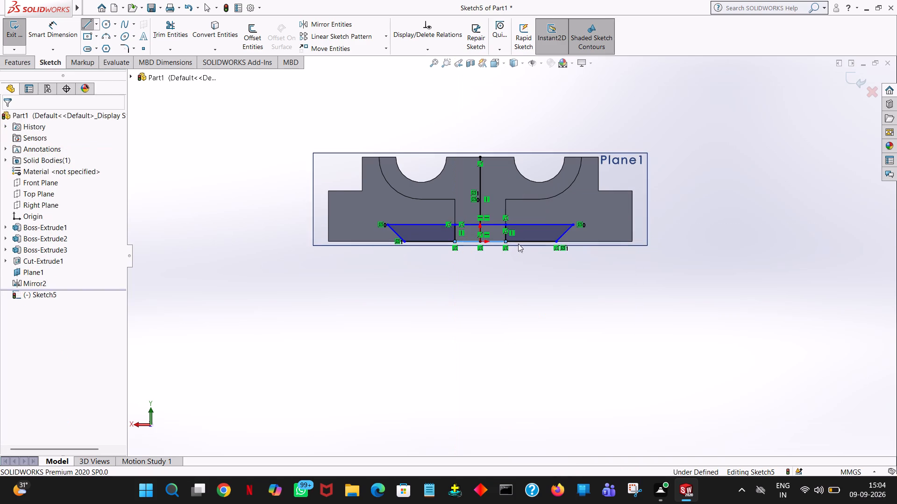
# Extrude-cut the two trapezoid regions on either side of the central rectangle with a blind depth of 83 mm.
pyautogui.click(19, 64)
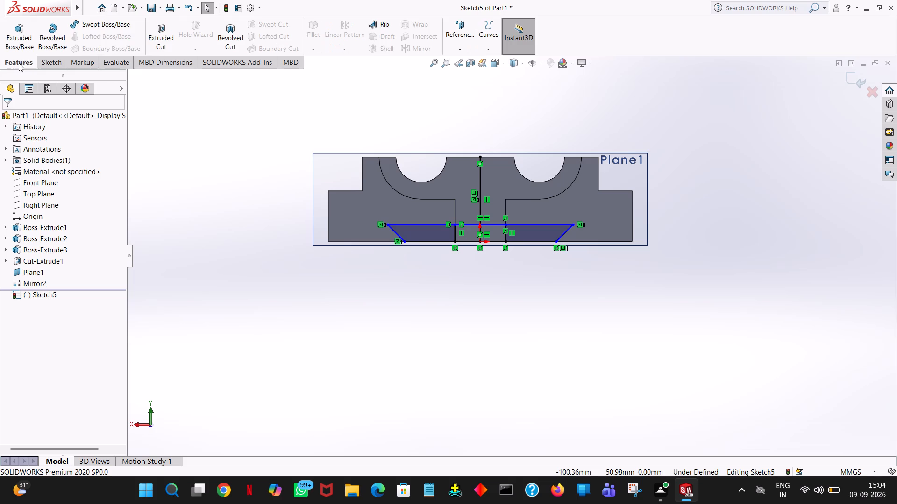
pyautogui.click(166, 31)
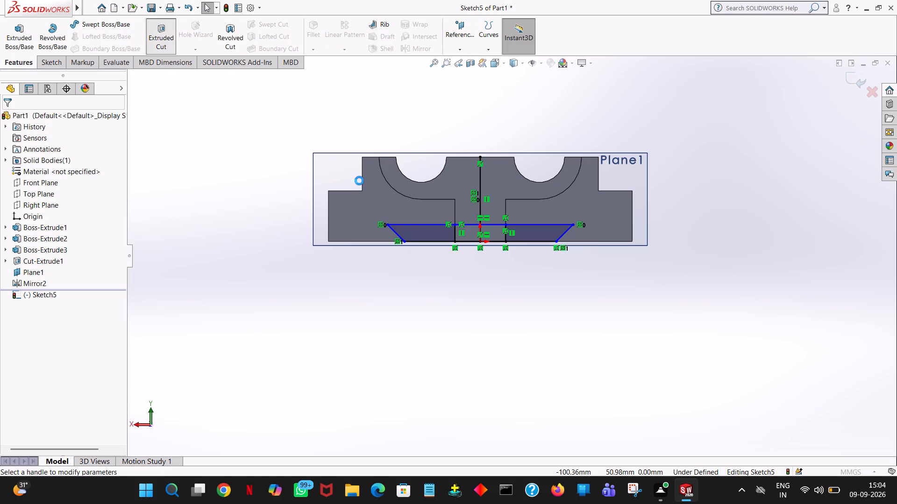
pyautogui.click(412, 231)
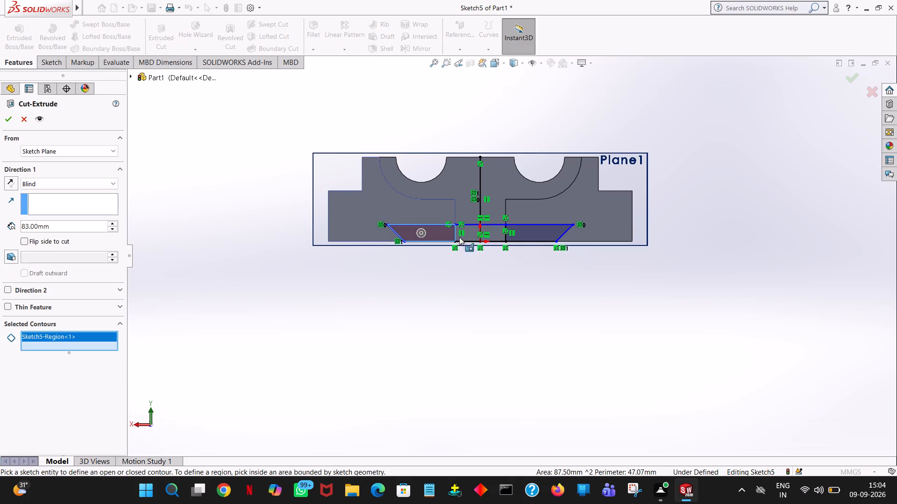
pyautogui.click(548, 232)
pyautogui.moveTo(548, 281); pyautogui.dragTo(601, 294, button='middle')
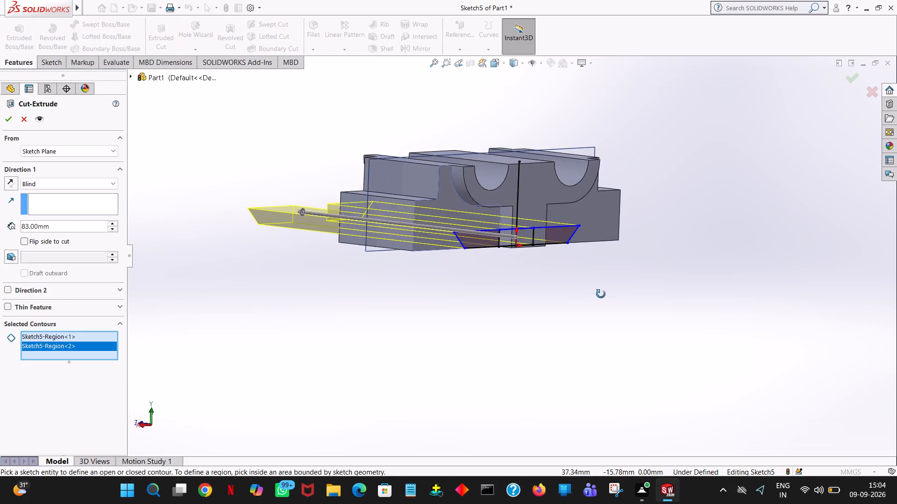
pyautogui.moveTo(601, 294); pyautogui.dragTo(709, 341, button='middle')
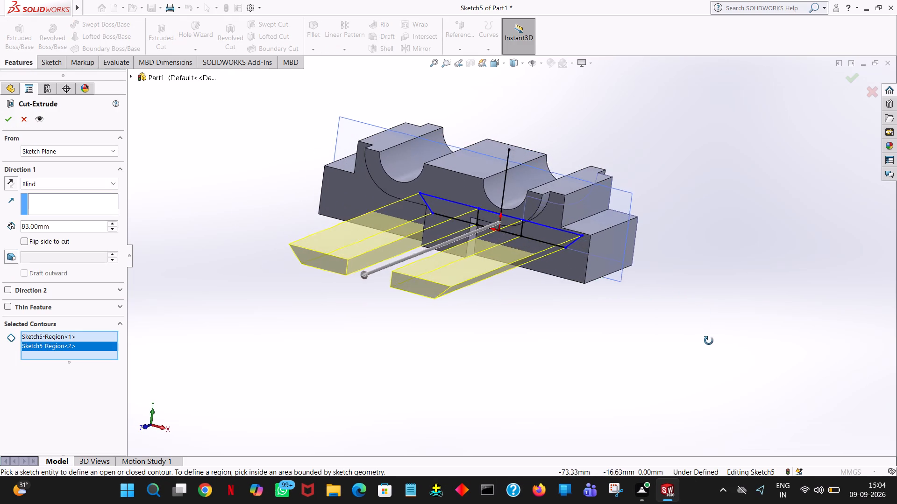
pyautogui.moveTo(709, 341); pyautogui.dragTo(712, 357, button='middle')
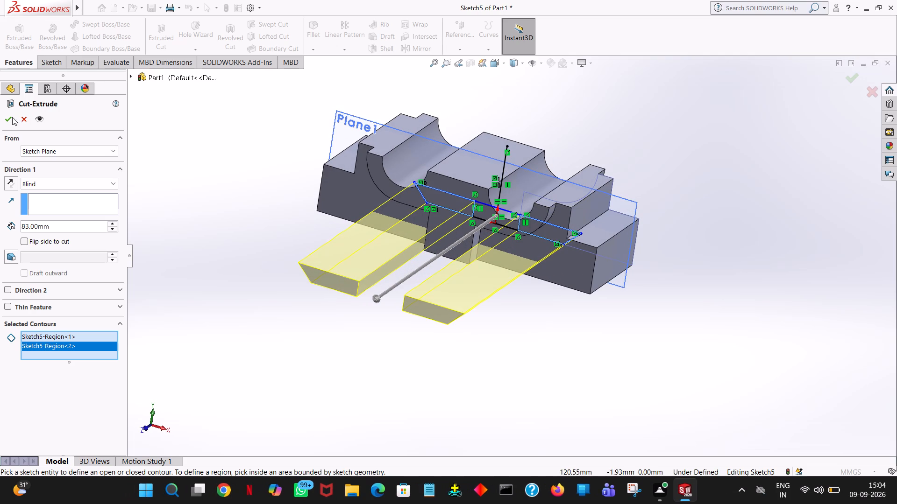
pyautogui.click(5, 119)
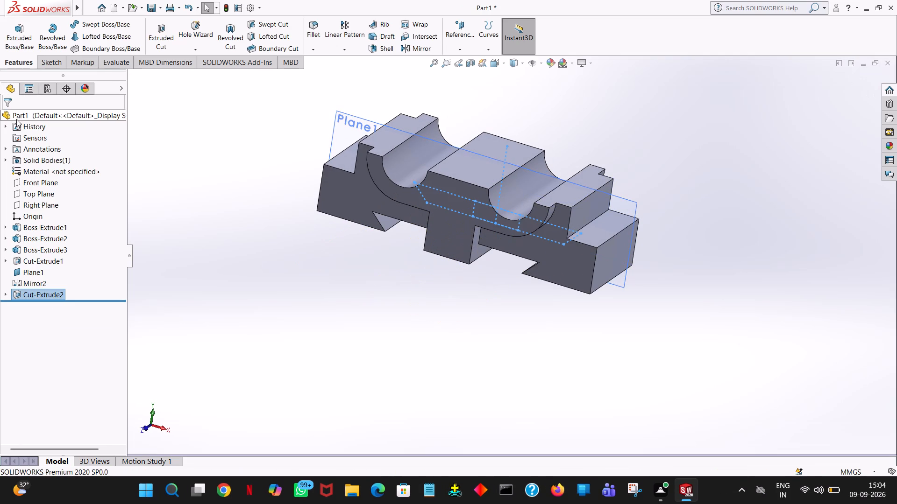
pyautogui.click(632, 126)
# Hide the reference plane Plane1.
pyautogui.moveTo(689, 184); pyautogui.dragTo(688, 184, button='middle')
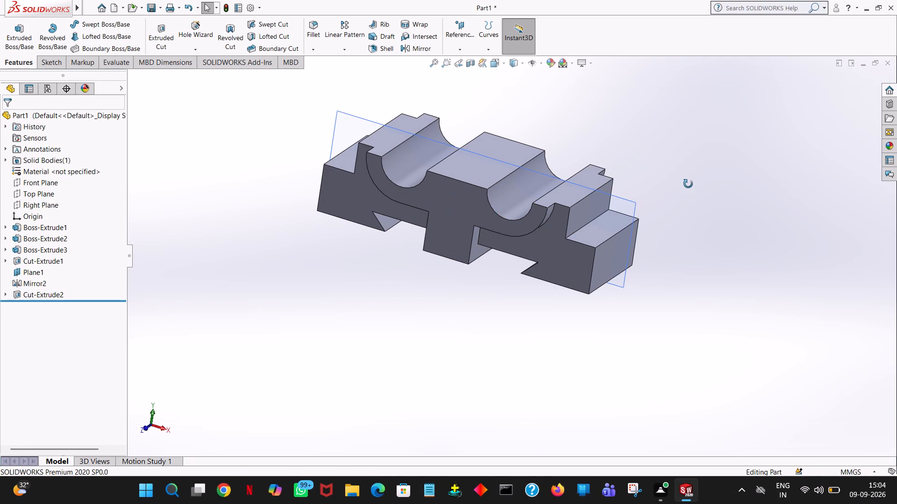
pyautogui.moveTo(688, 184); pyautogui.dragTo(890, 195, button='middle')
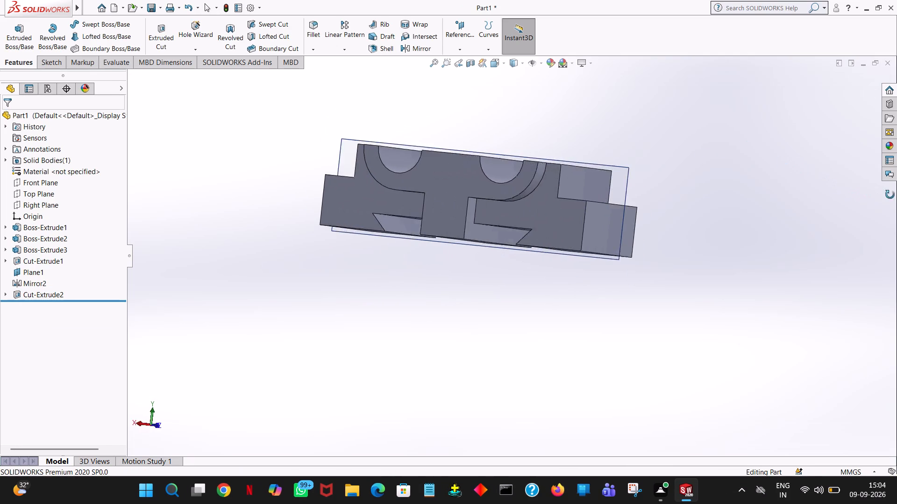
pyautogui.moveTo(890, 195); pyautogui.dragTo(896, 226, button='middle')
pyautogui.click(475, 364)
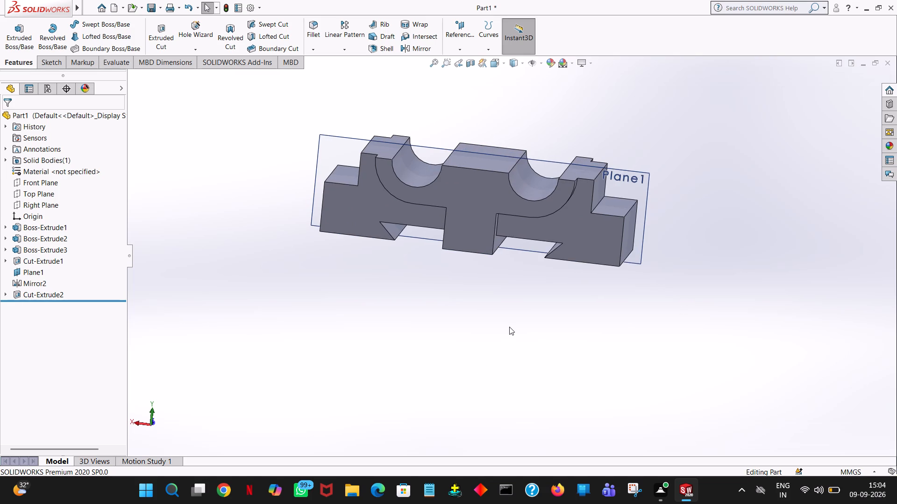
pyautogui.click(27, 270)
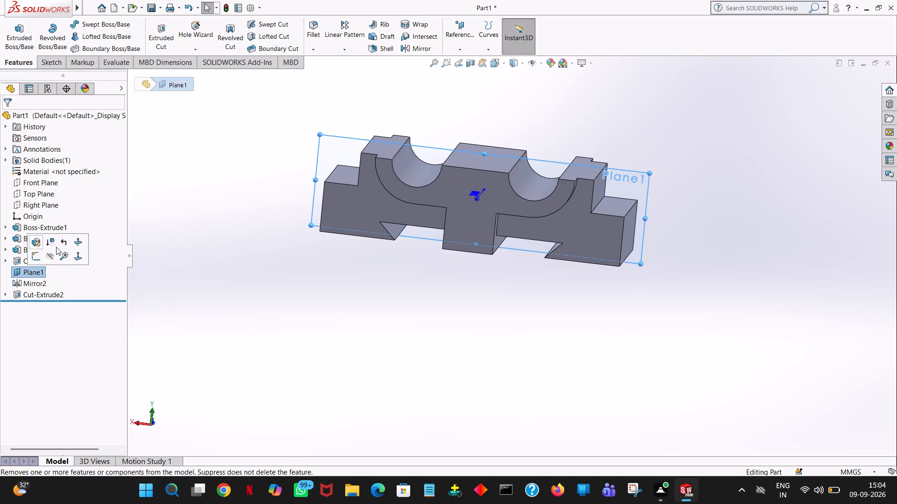
pyautogui.click(50, 256)
pyautogui.click(405, 335)
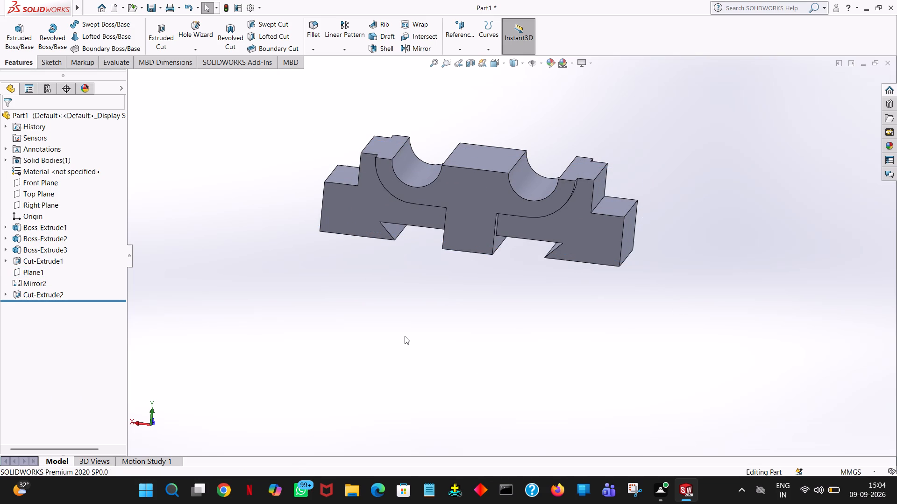
# Examine the clamp body from all sides, including the underside cuts, the end steps and the two semicircular grooves.
pyautogui.moveTo(499, 295); pyautogui.dragTo(569, 272, button='middle')
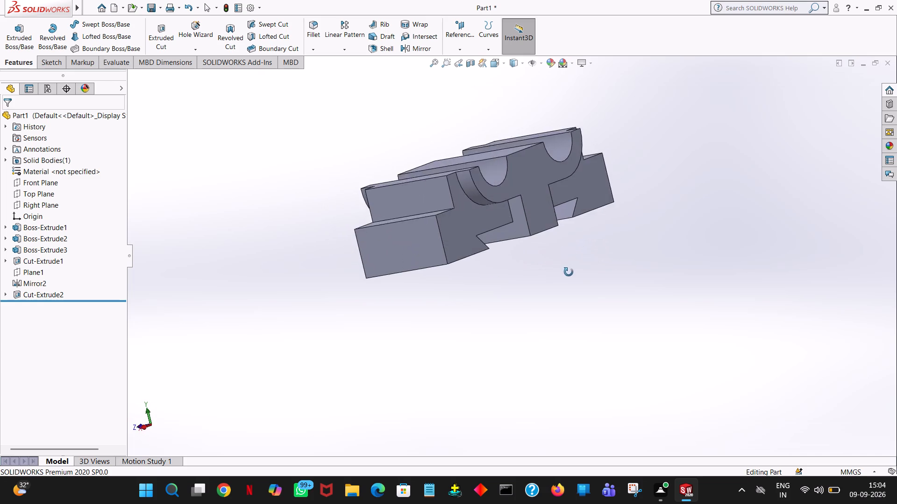
pyautogui.moveTo(569, 272); pyautogui.dragTo(521, 294, button='middle')
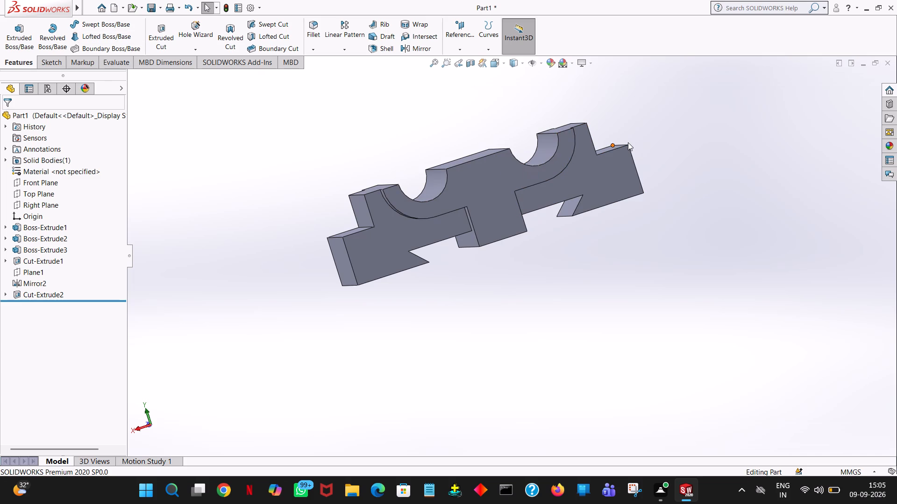
pyautogui.moveTo(629, 145); pyautogui.dragTo(627, 177, button='middle')
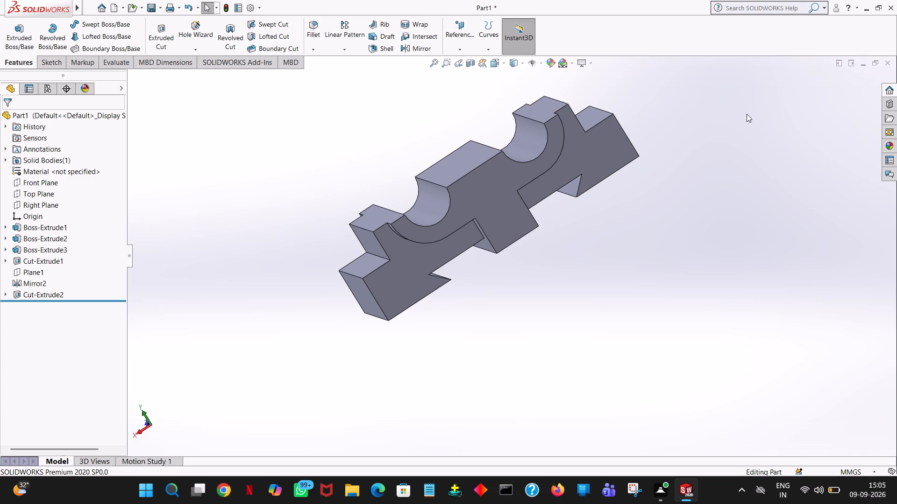
pyautogui.moveTo(357, 139); pyautogui.dragTo(360, 159, button='middle')
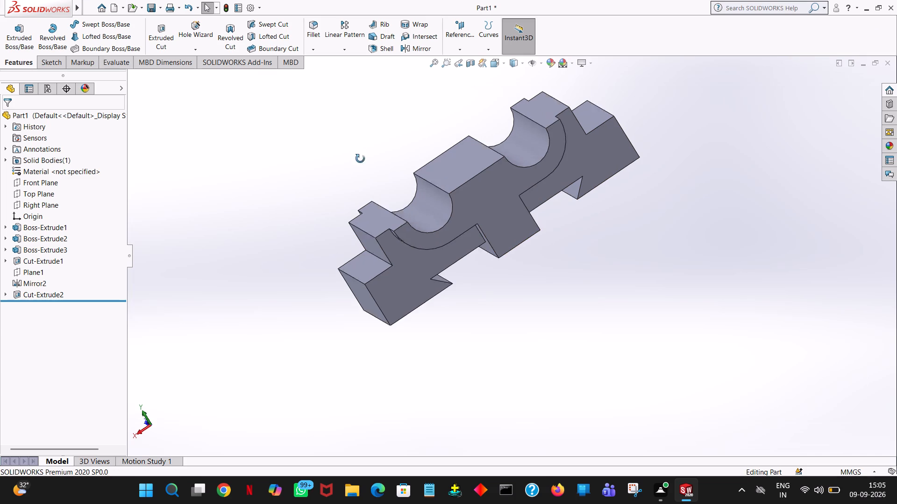
pyautogui.moveTo(360, 159); pyautogui.dragTo(366, 116, button='middle')
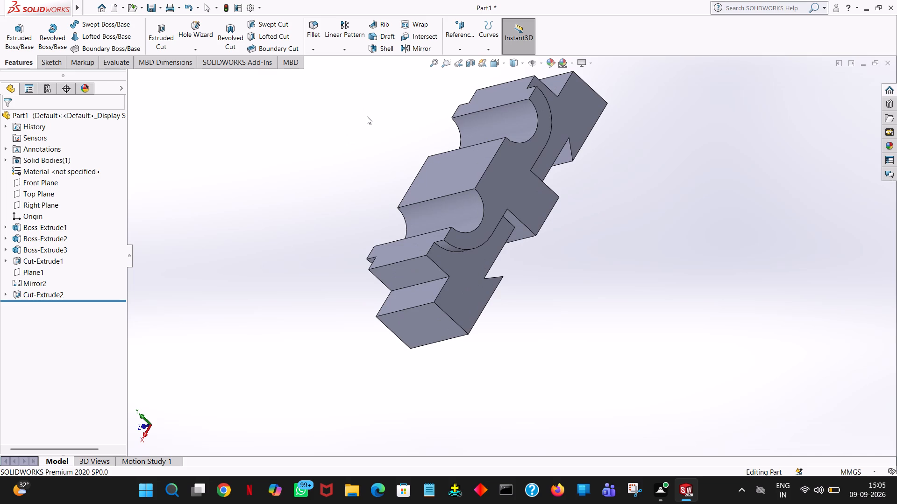
pyautogui.hotkey('ctrl', '7')
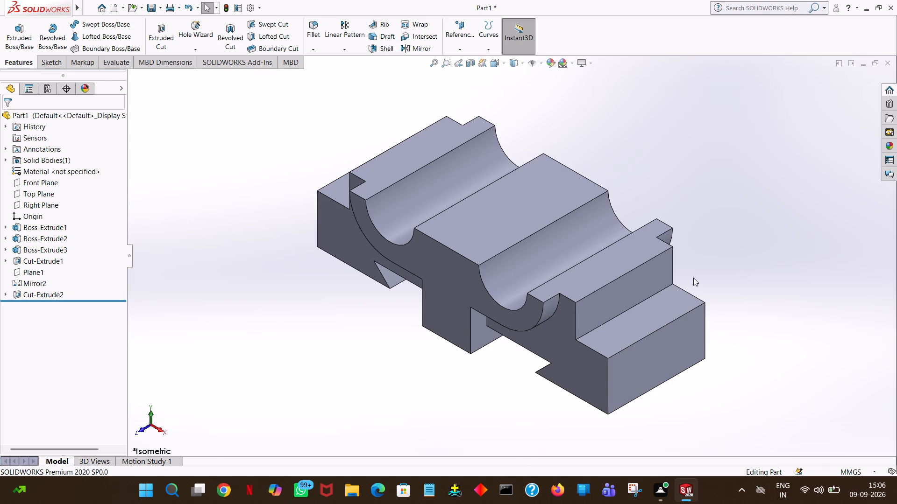
pyautogui.moveTo(747, 244); pyautogui.dragTo(568, 341, button='middle')
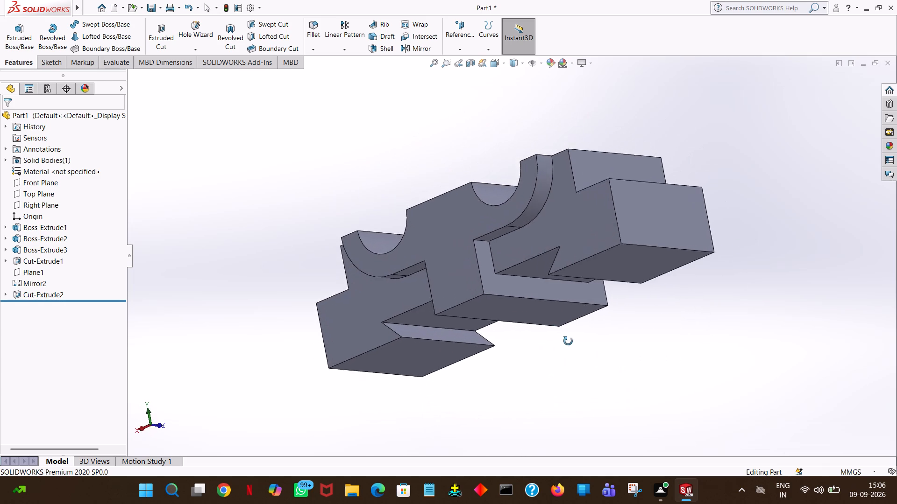
pyautogui.moveTo(568, 341); pyautogui.dragTo(640, 318, button='middle')
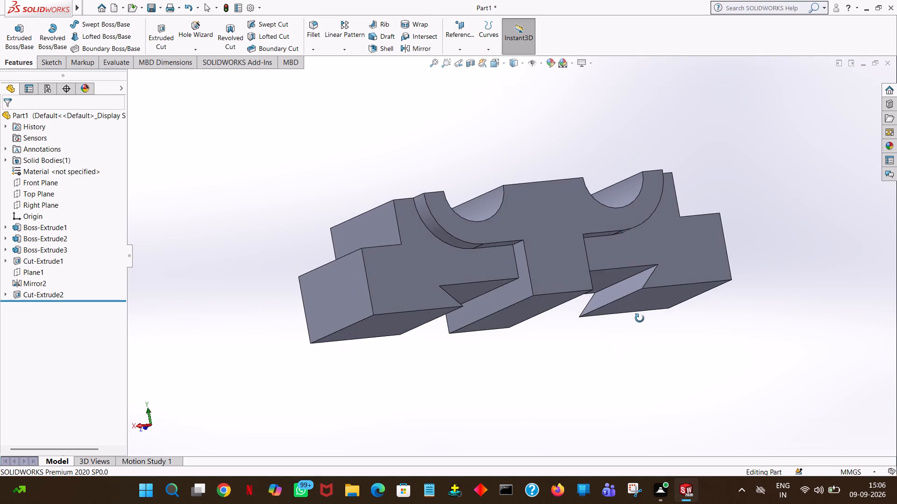
pyautogui.moveTo(640, 318); pyautogui.dragTo(671, 332, button='middle')
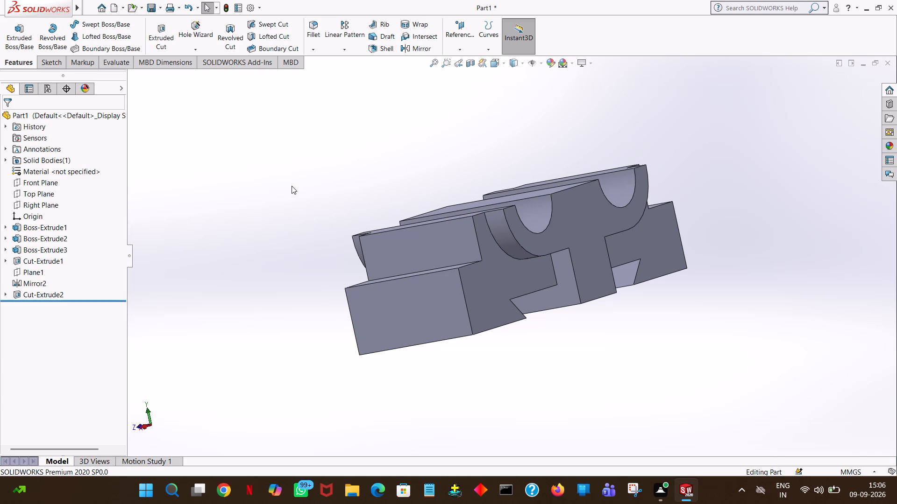
pyautogui.moveTo(512, 138); pyautogui.dragTo(547, 283, button='middle')
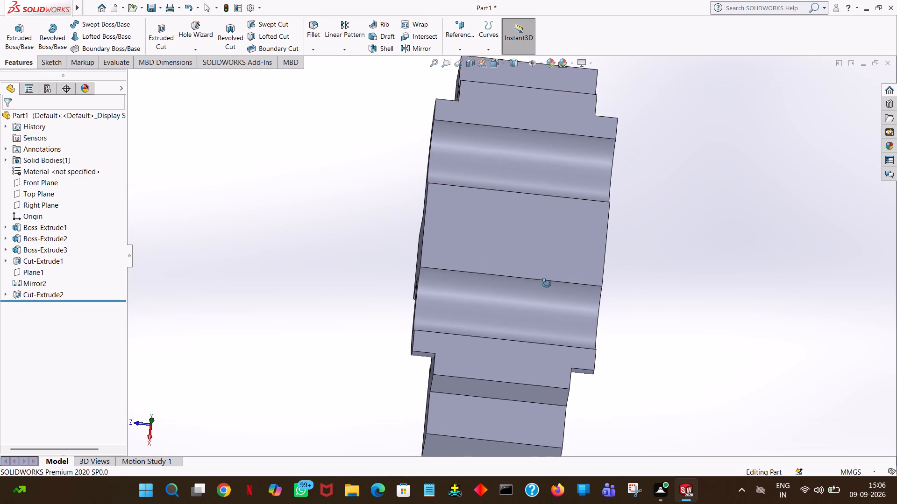
pyautogui.moveTo(547, 283); pyautogui.dragTo(547, 333, button='middle')
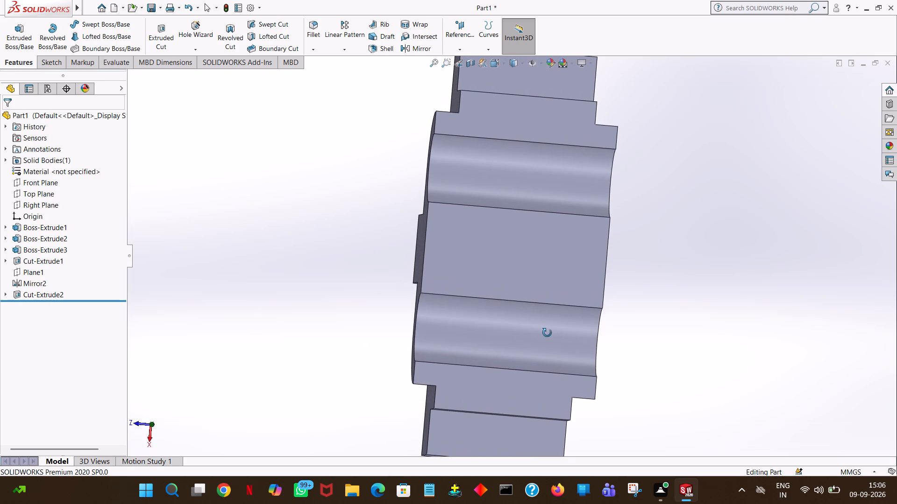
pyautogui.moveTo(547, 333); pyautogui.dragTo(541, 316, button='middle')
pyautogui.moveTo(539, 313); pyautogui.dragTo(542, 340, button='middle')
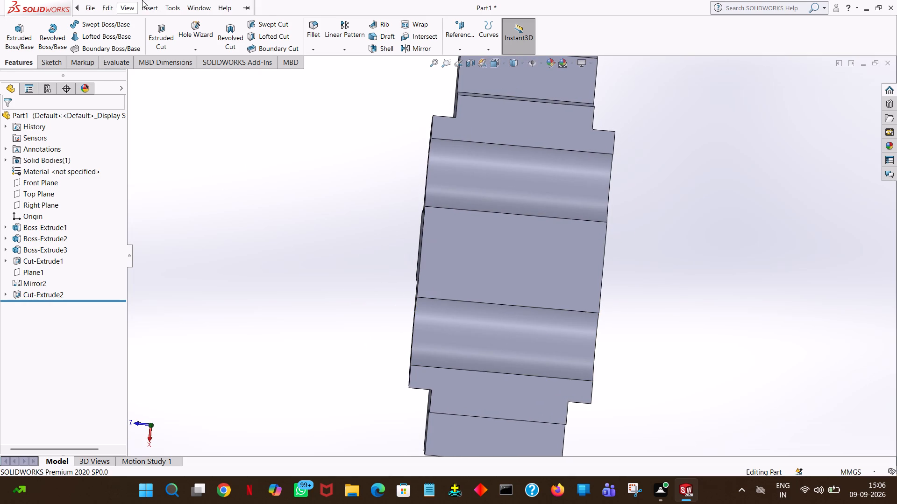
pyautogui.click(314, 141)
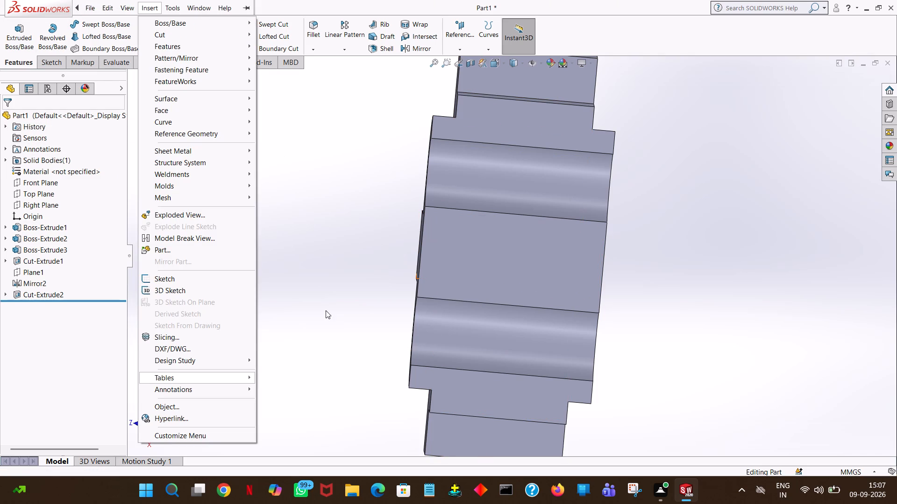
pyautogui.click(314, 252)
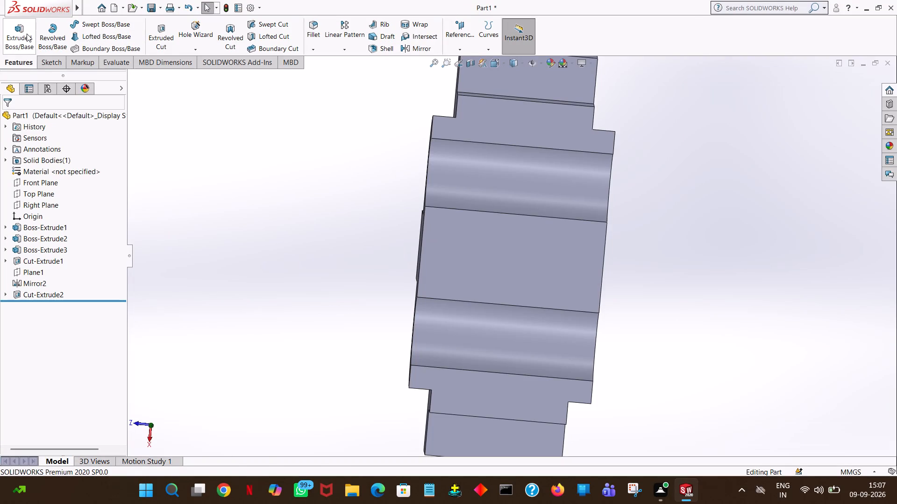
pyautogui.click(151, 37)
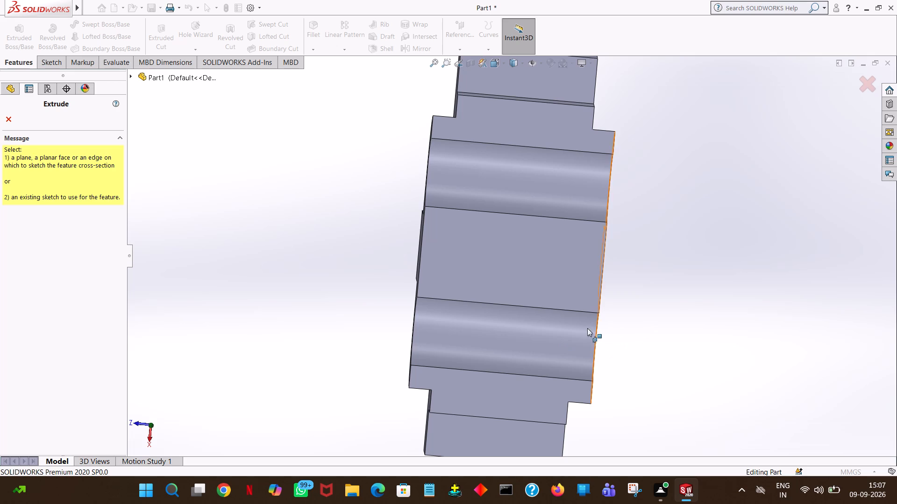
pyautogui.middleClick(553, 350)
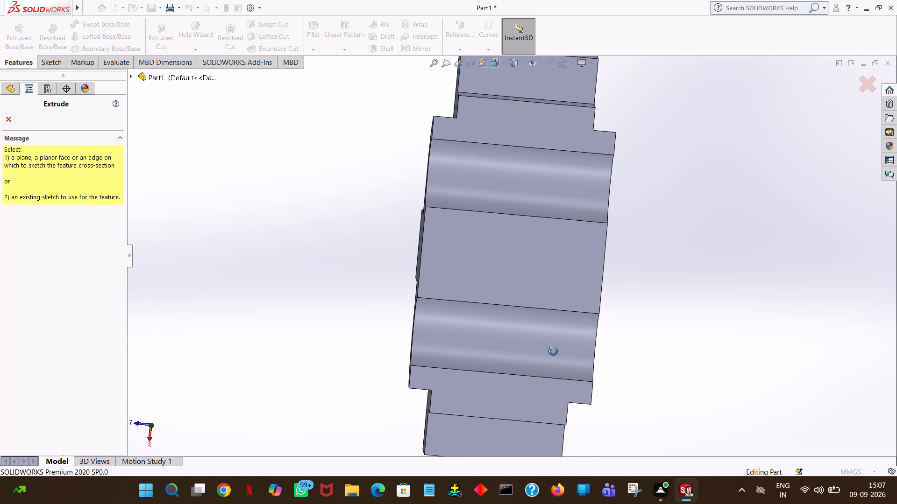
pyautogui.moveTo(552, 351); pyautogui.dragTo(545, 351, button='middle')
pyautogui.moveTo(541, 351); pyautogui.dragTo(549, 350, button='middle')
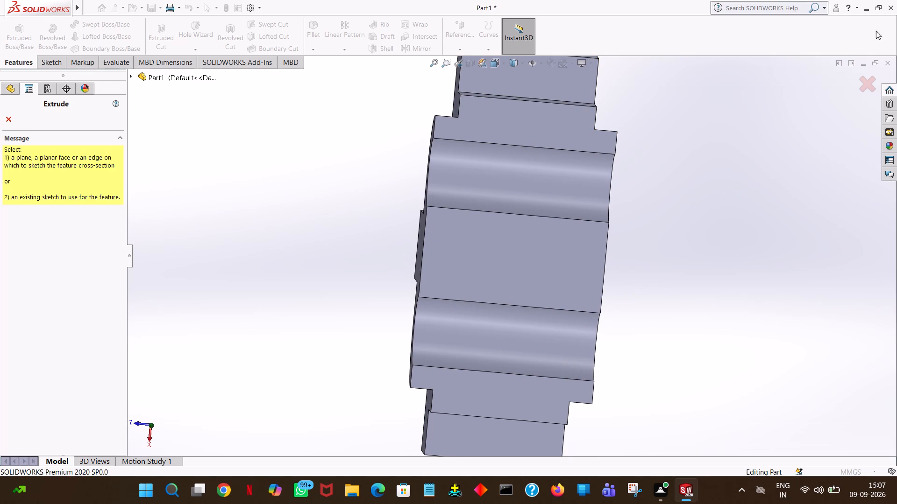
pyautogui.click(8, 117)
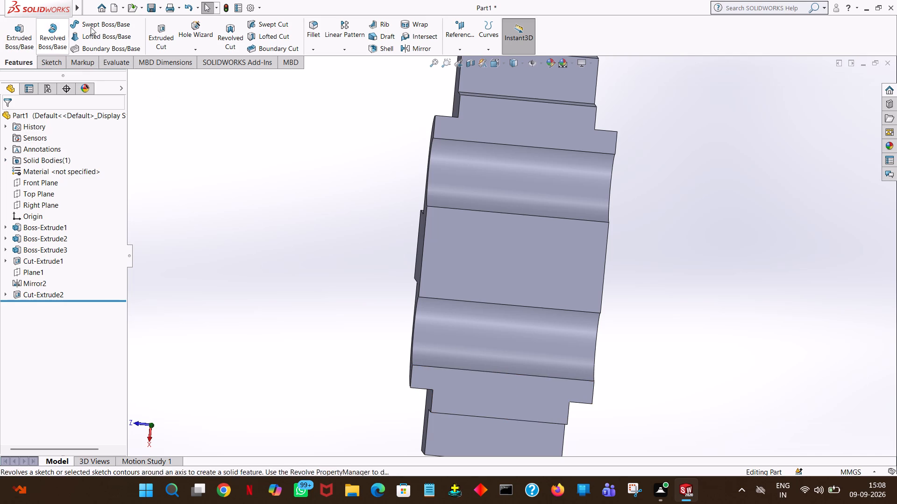
# Start an Extruded Cut sketch on the flat underside face beside a groove and draw a 7.5 mm line from the step's inner corner towards the opposite corner.
pyautogui.click(168, 32)
pyautogui.click(488, 390)
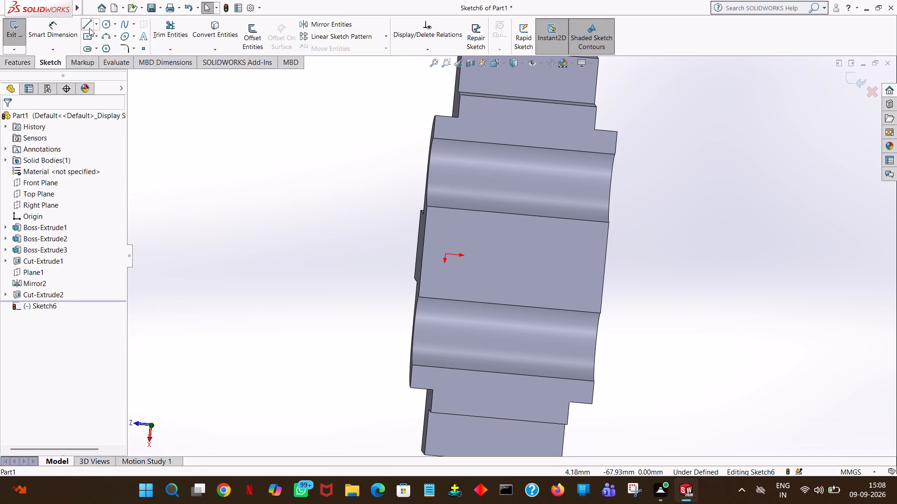
pyautogui.click(86, 28)
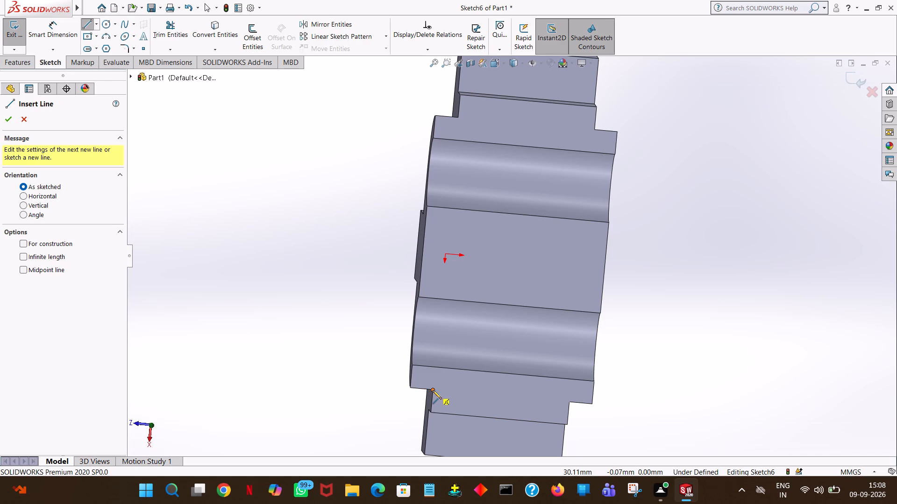
pyautogui.click(433, 390)
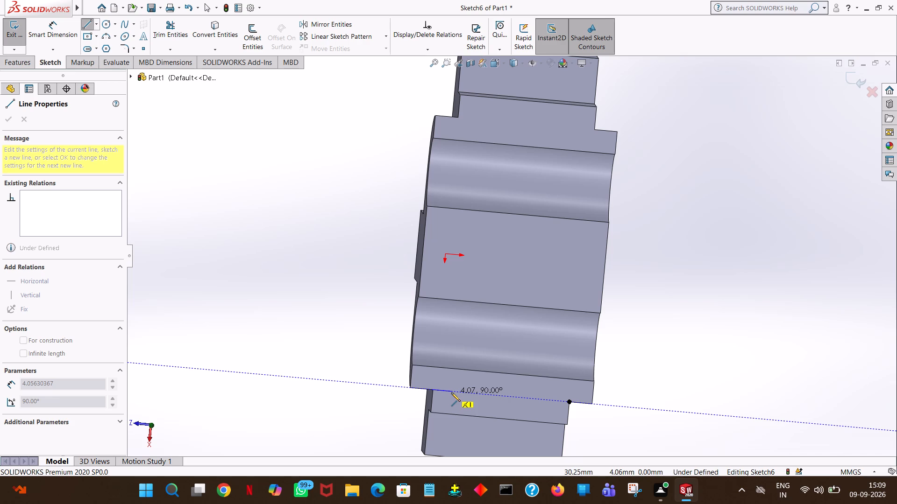
pyautogui.click(451, 392)
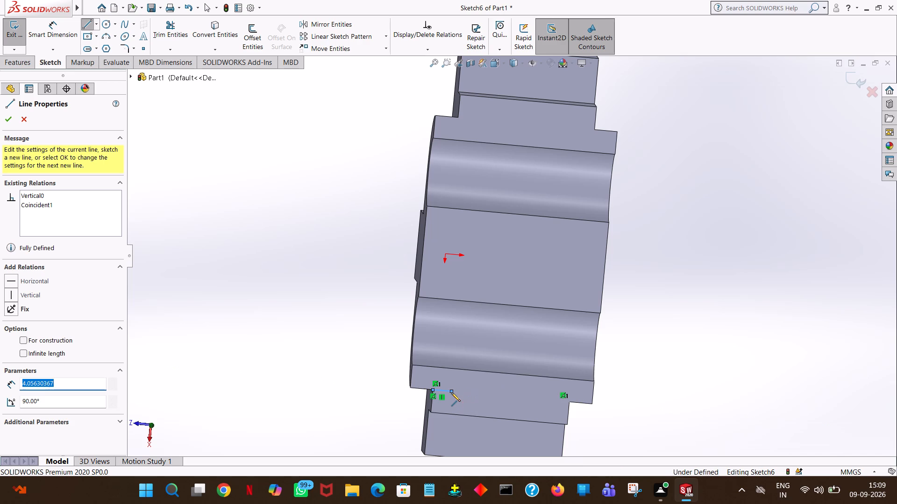
pyautogui.write('7.5')
pyautogui.press('Return')
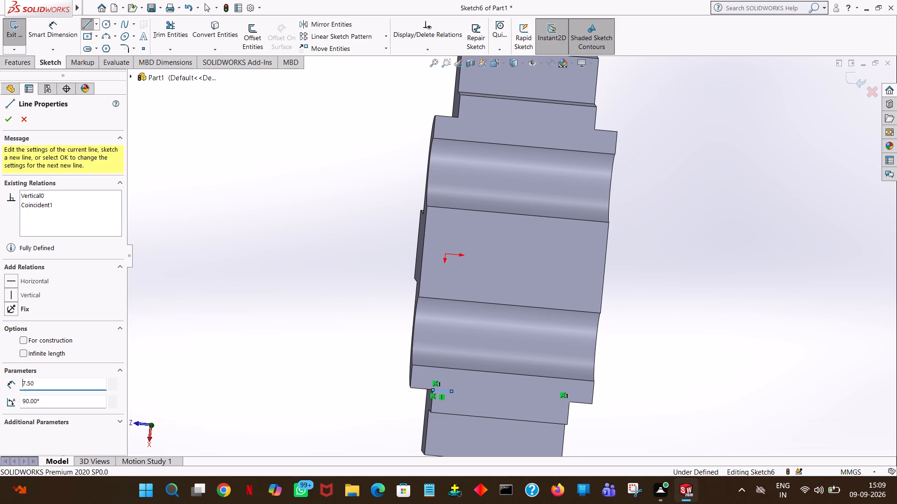
pyautogui.rightClick(451, 392)
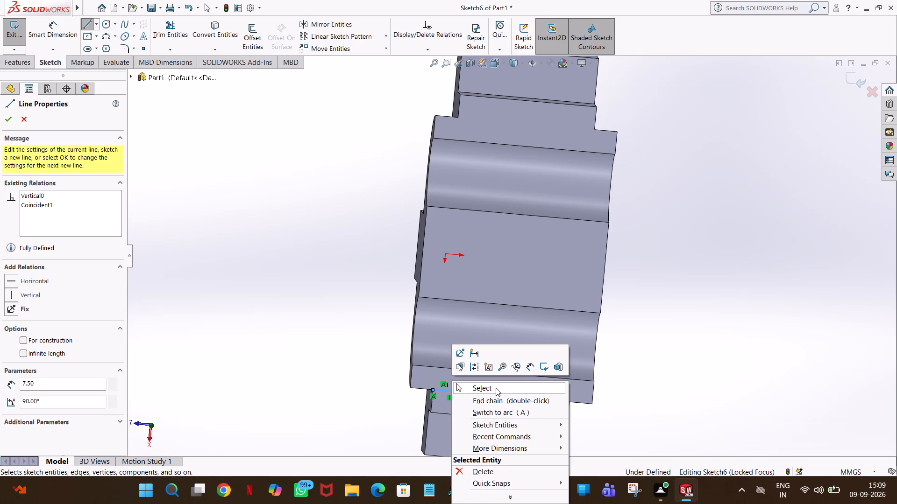
pyautogui.click(496, 388)
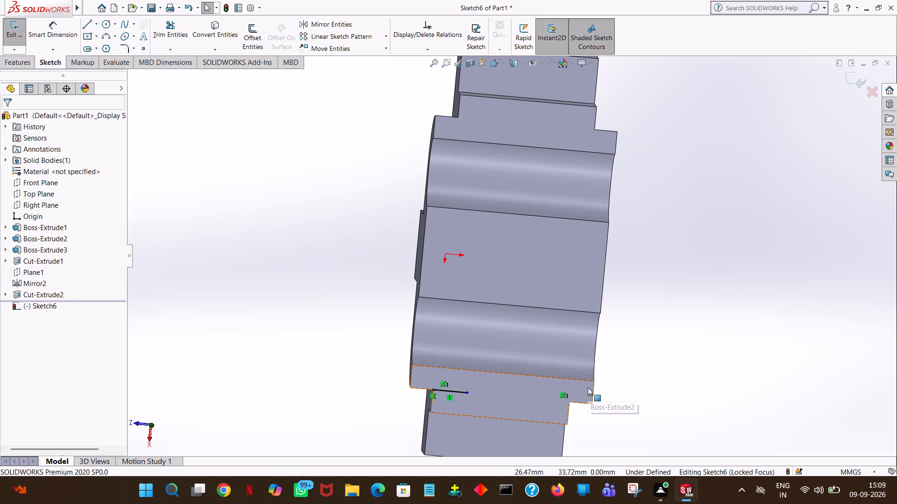
# Sketch a circle of about 1.4 mm radius centred on the free end of the 7.5 mm line.
pyautogui.press('space')
pyautogui.click(115, 70)
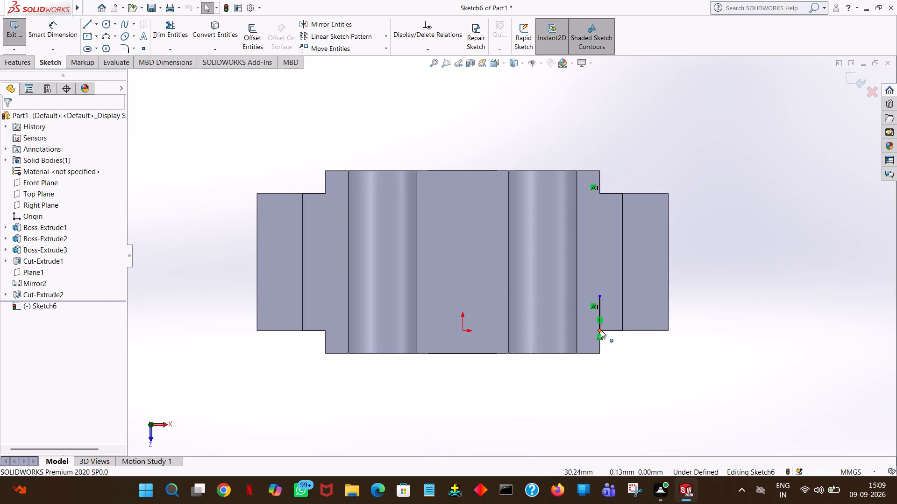
pyautogui.click(102, 21)
pyautogui.click(599, 296)
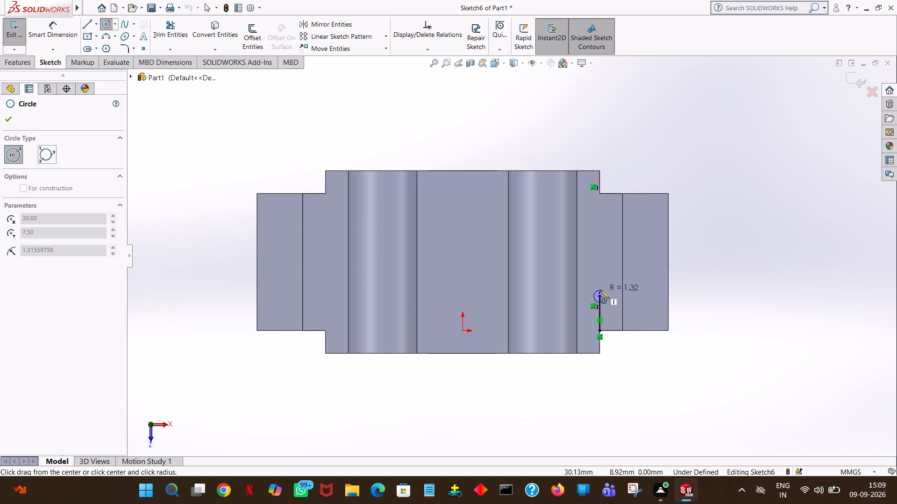
pyautogui.click(600, 290)
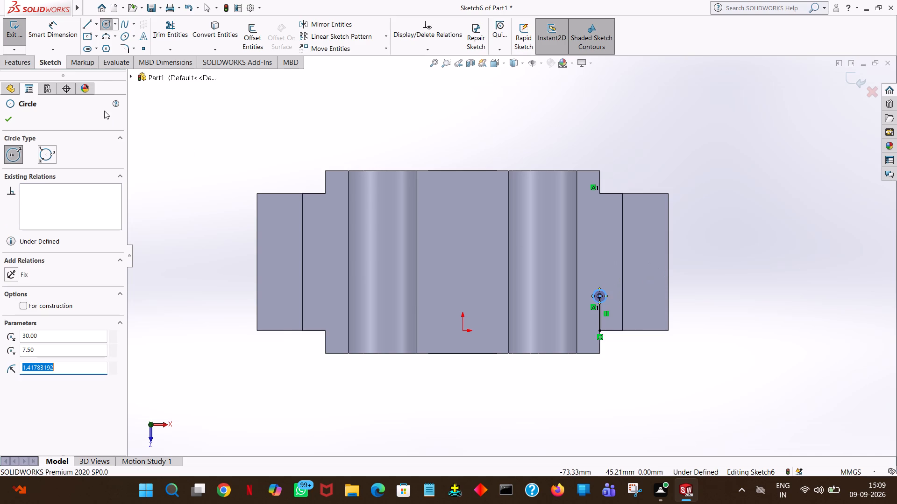
pyautogui.click(10, 120)
# Draw a 15 mm vertical line from the circle's centre, continuing in the direction of the first line.
pyautogui.click(88, 22)
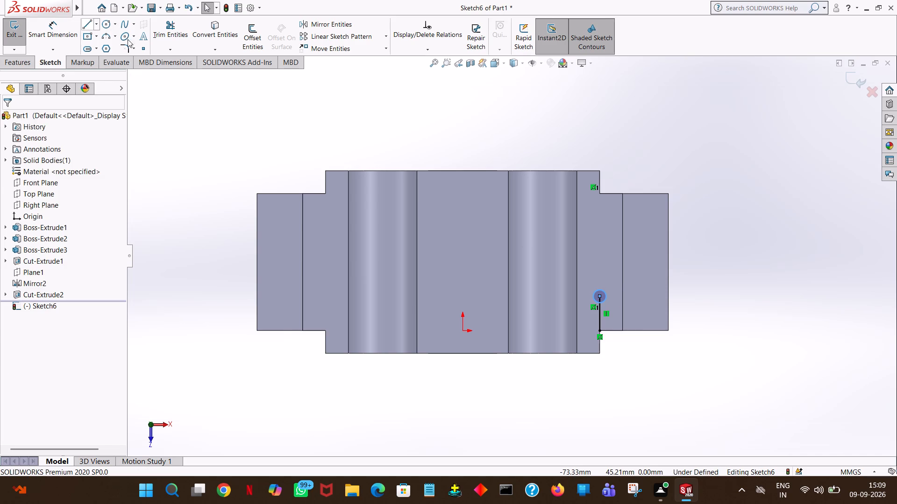
pyautogui.click(599, 295)
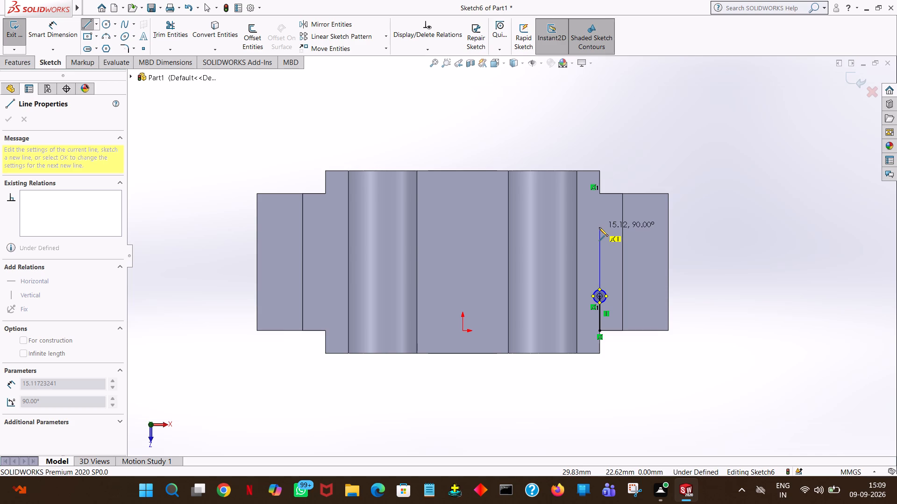
pyautogui.click(599, 227)
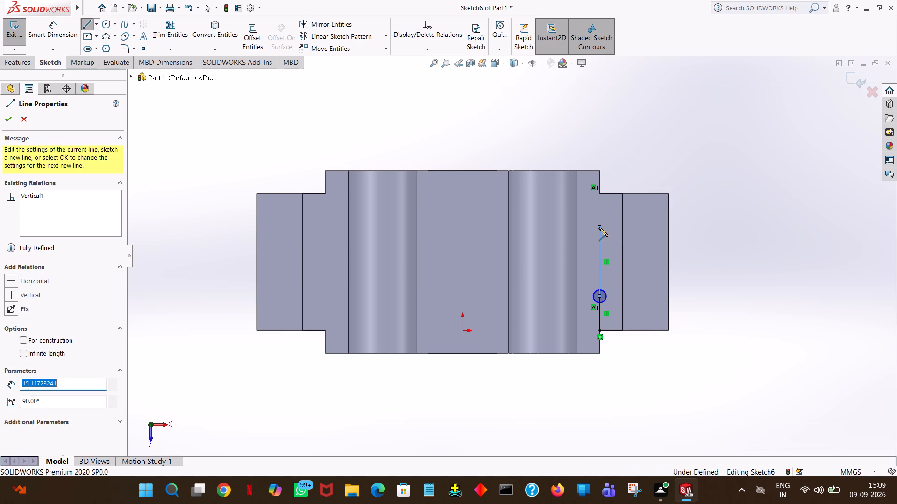
pyautogui.write('15')
pyautogui.press('Return')
pyautogui.rightClick(599, 227)
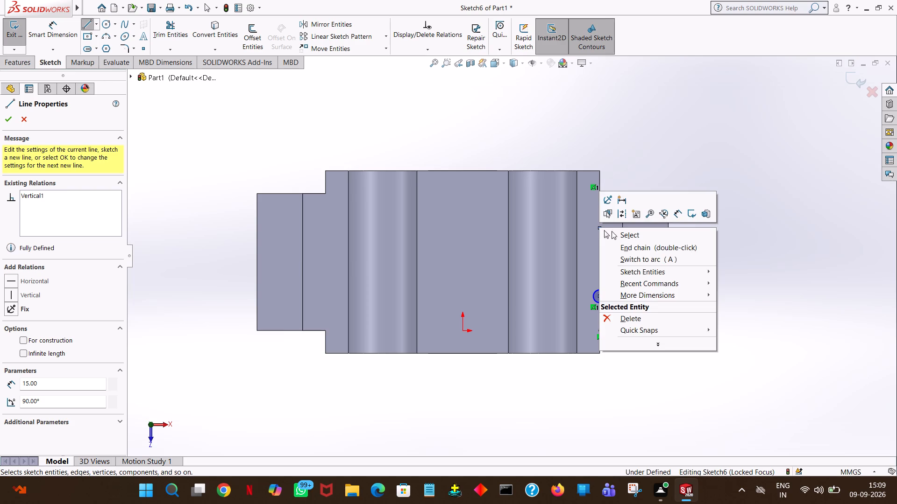
pyautogui.click(618, 234)
# Sketch a second circle, about 4.1 mm in diameter, centred on the far end of the 15 mm line.
pyautogui.click(110, 28)
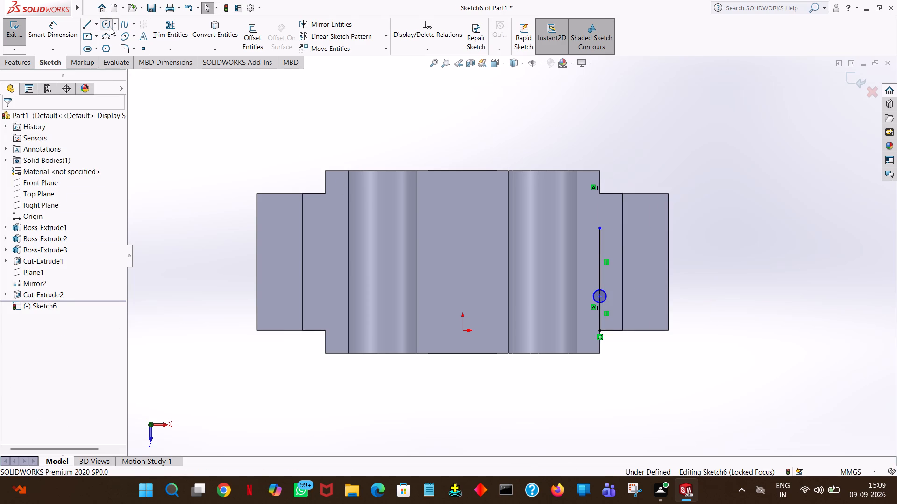
pyautogui.click(600, 228)
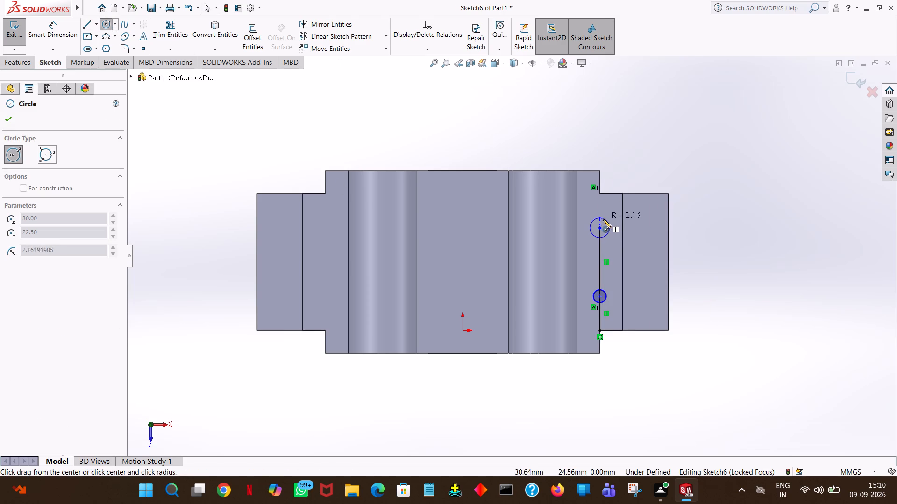
pyautogui.click(603, 219)
pyautogui.click(3, 114)
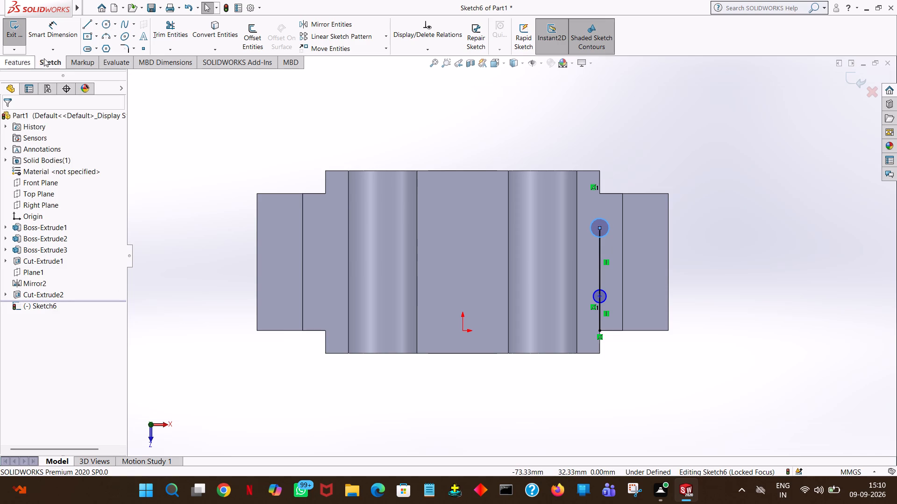
# Trim away all segments of the two positioning lines, keeping only the two circles.
pyautogui.click(173, 30)
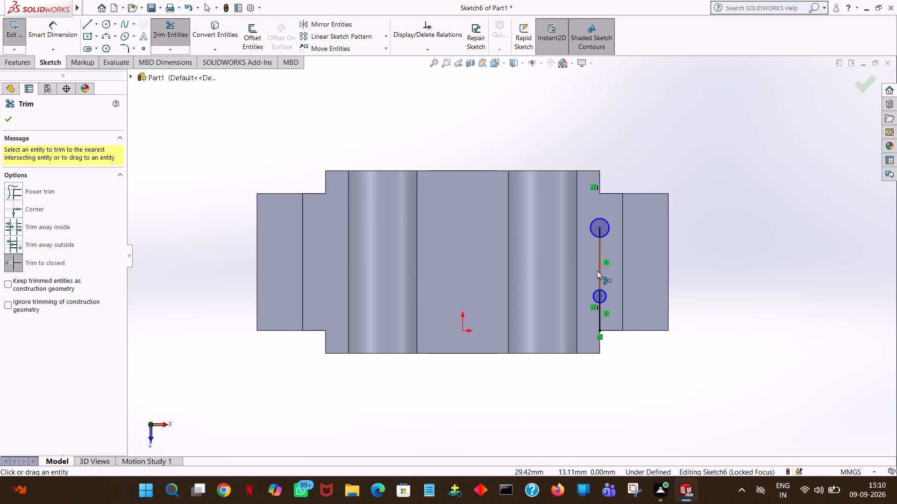
pyautogui.click(597, 271)
pyautogui.click(600, 317)
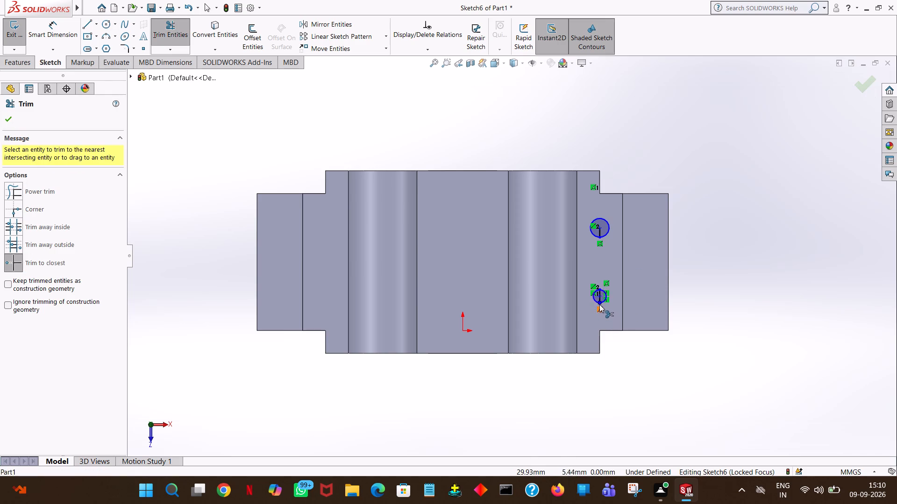
pyautogui.click(599, 298)
pyautogui.click(600, 292)
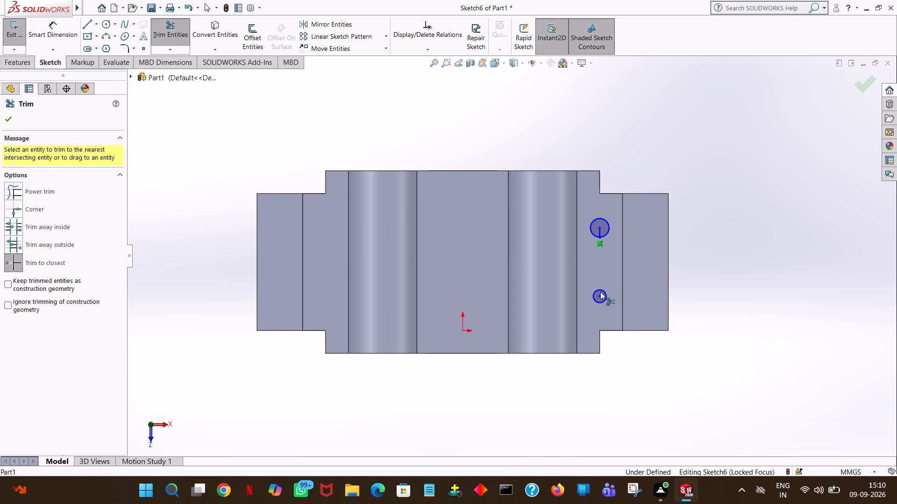
pyautogui.click(598, 232)
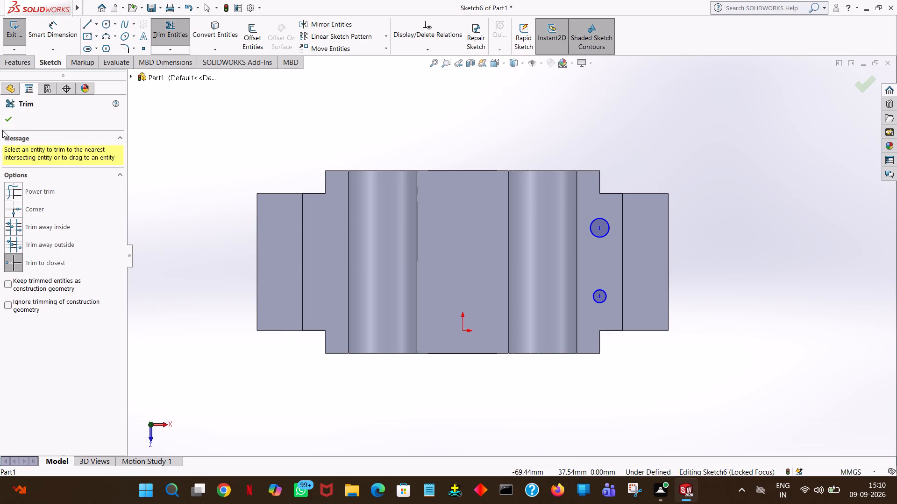
pyautogui.click(5, 124)
# Dimension both circles to a diameter of 4.5 mm.
pyautogui.click(58, 25)
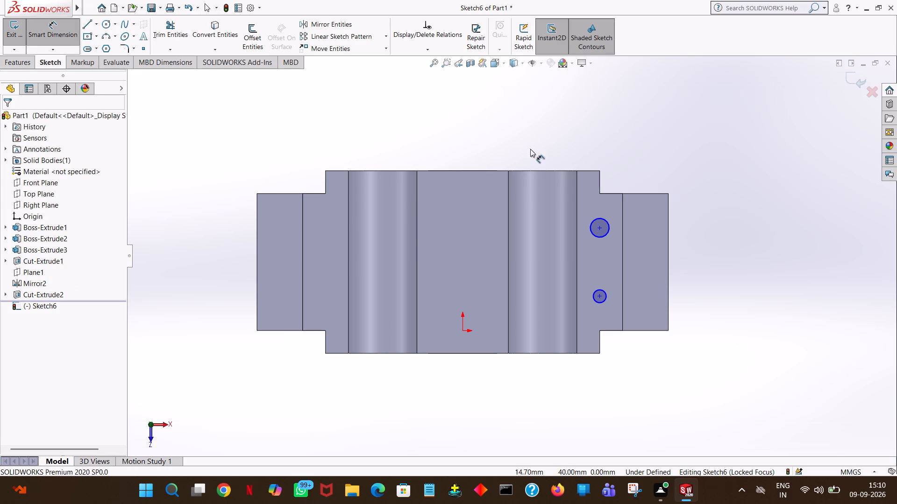
pyautogui.click(606, 218)
pyautogui.click(749, 198)
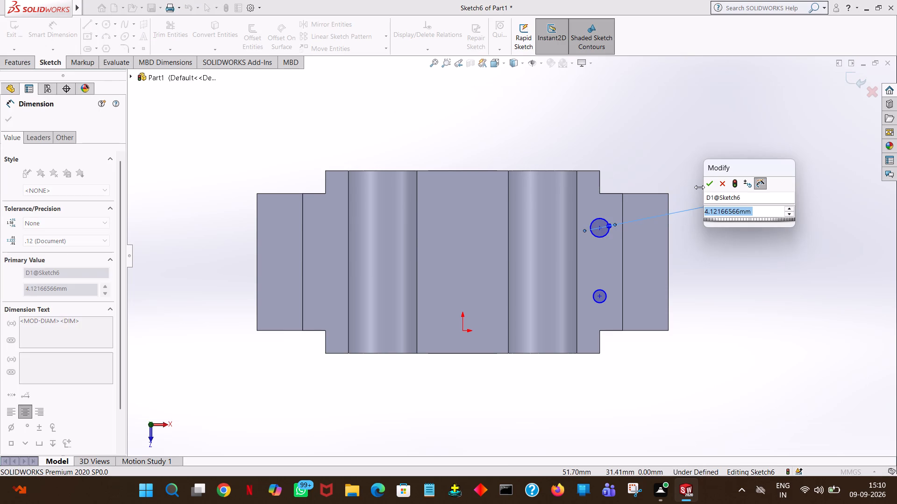
pyautogui.write('4.5')
pyautogui.press('Return')
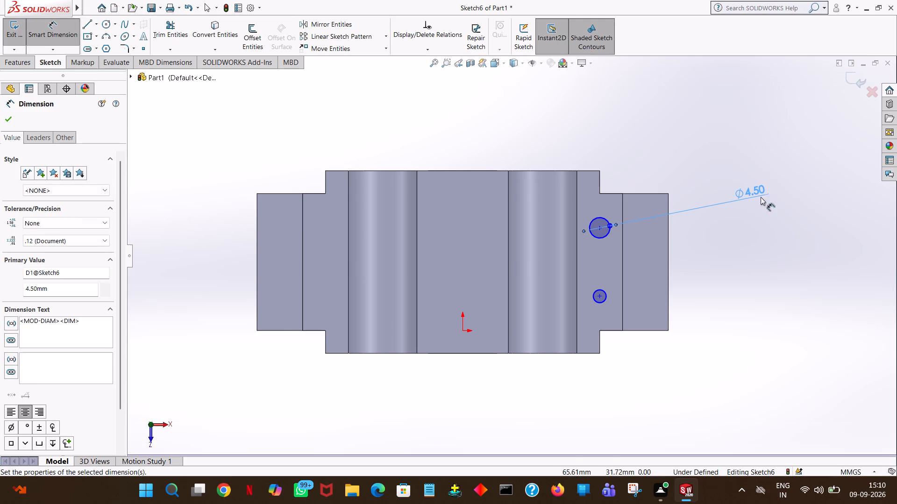
pyautogui.click(605, 298)
pyautogui.click(786, 294)
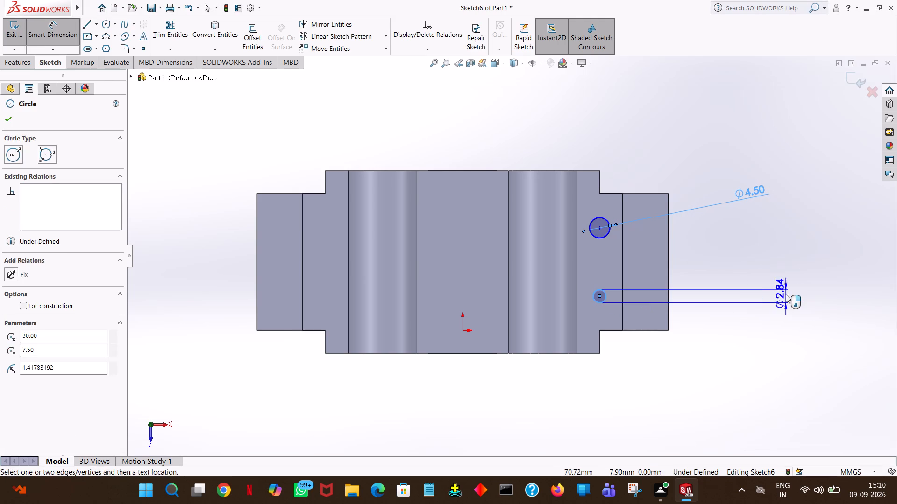
pyautogui.press('4')
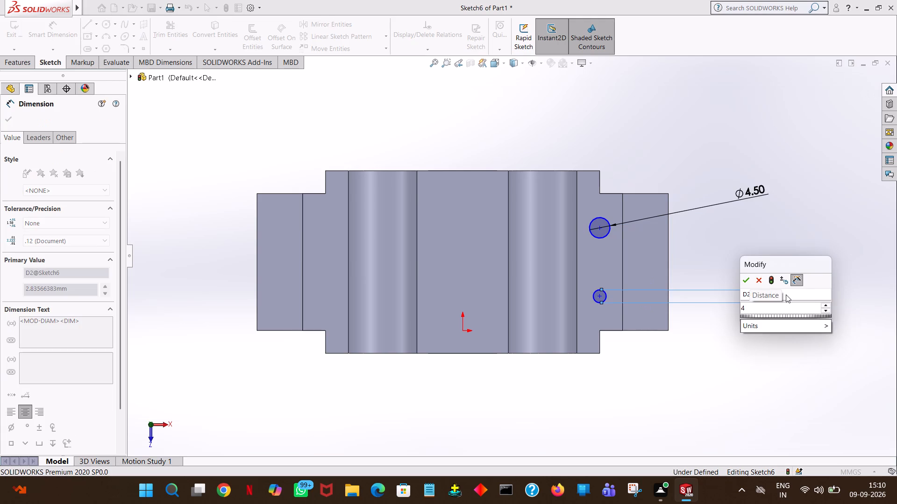
pyautogui.write('.5')
pyautogui.press('Return')
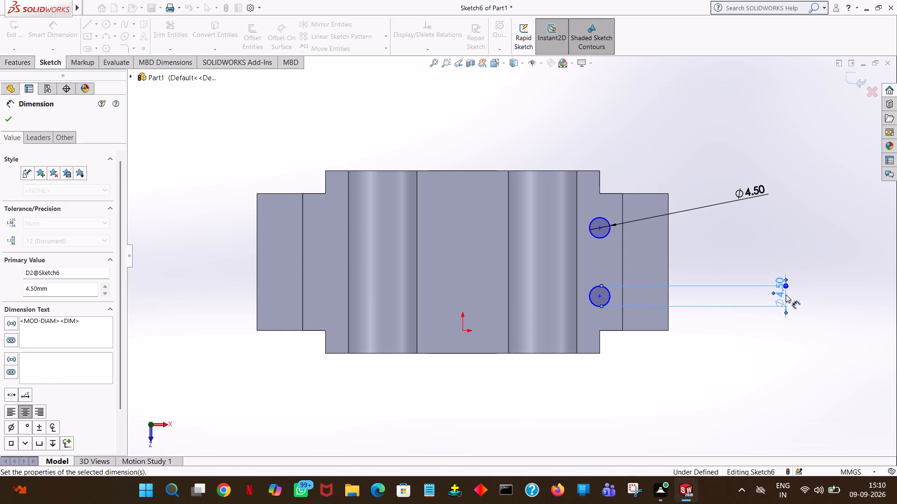
# Dimension the lower circle's centre 30 mm horizontally and 7.5 mm vertically from the origin.
pyautogui.click(760, 129)
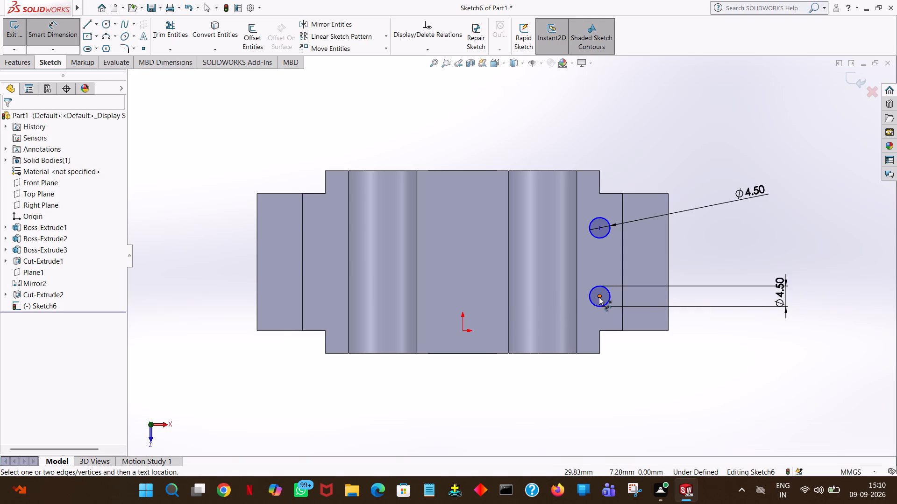
pyautogui.click(599, 296)
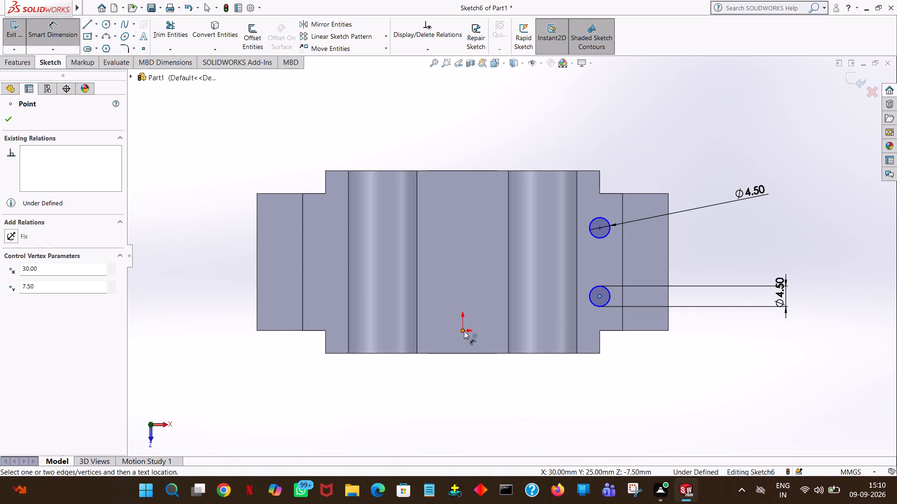
pyautogui.click(463, 330)
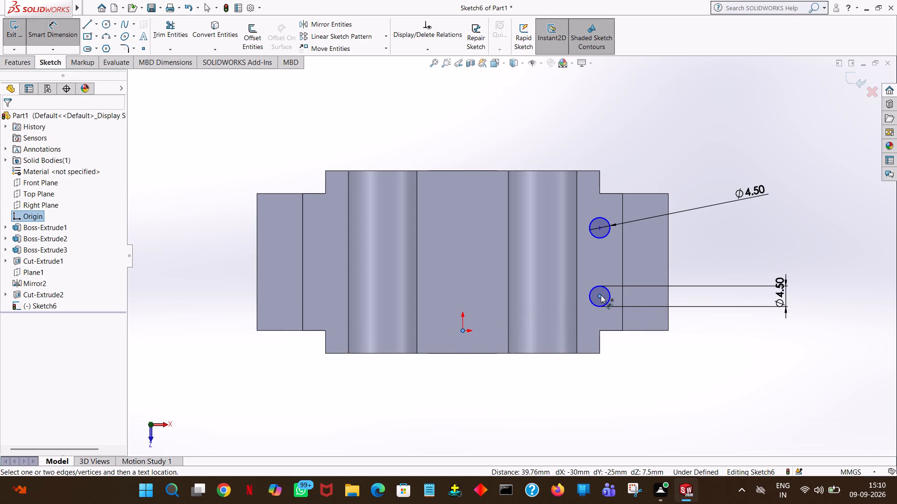
pyautogui.click(587, 120)
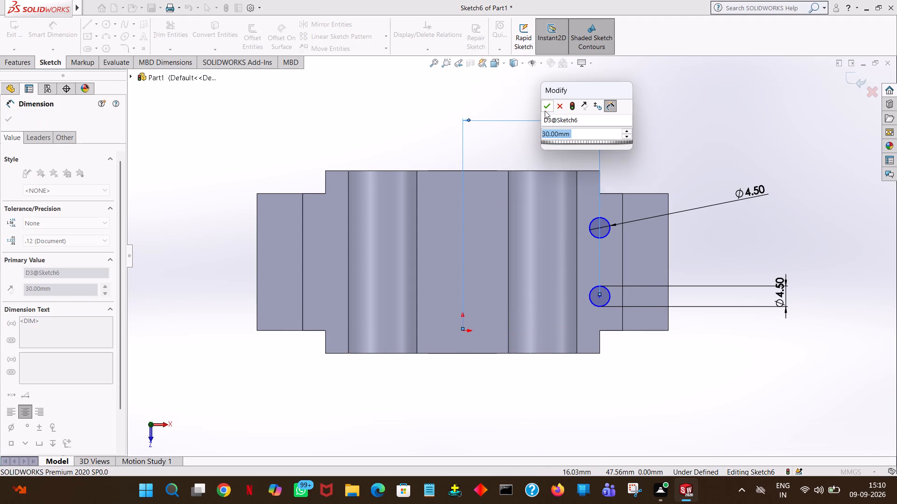
pyautogui.click(545, 110)
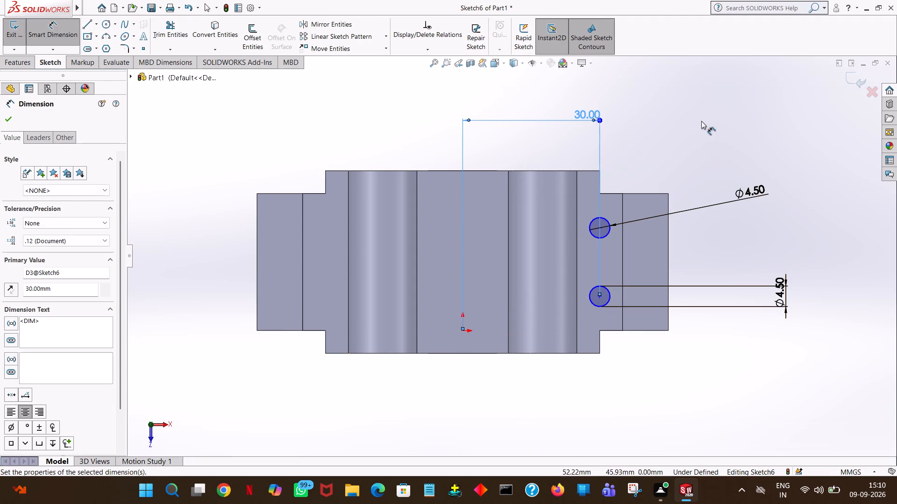
pyautogui.click(701, 121)
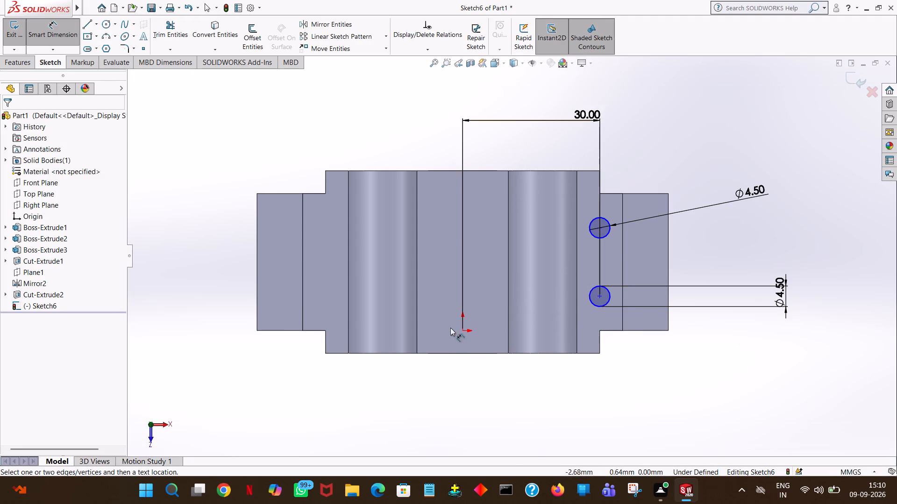
pyautogui.click(462, 330)
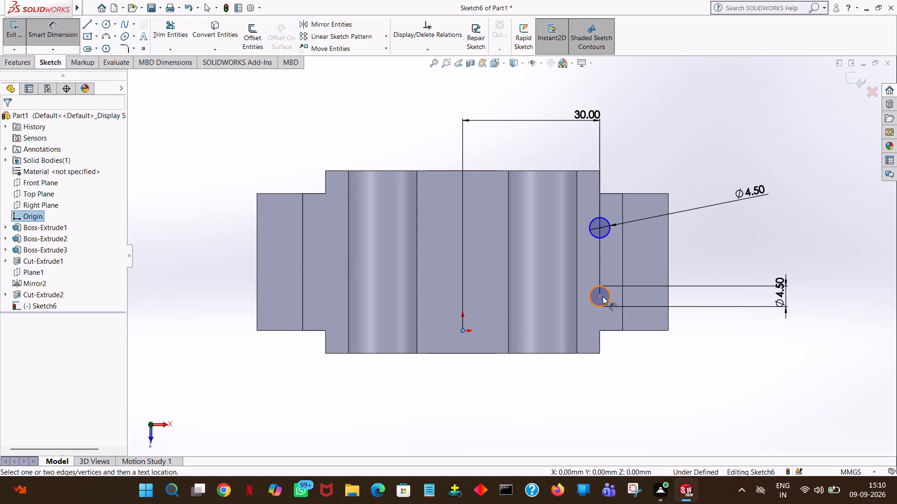
pyautogui.click(601, 296)
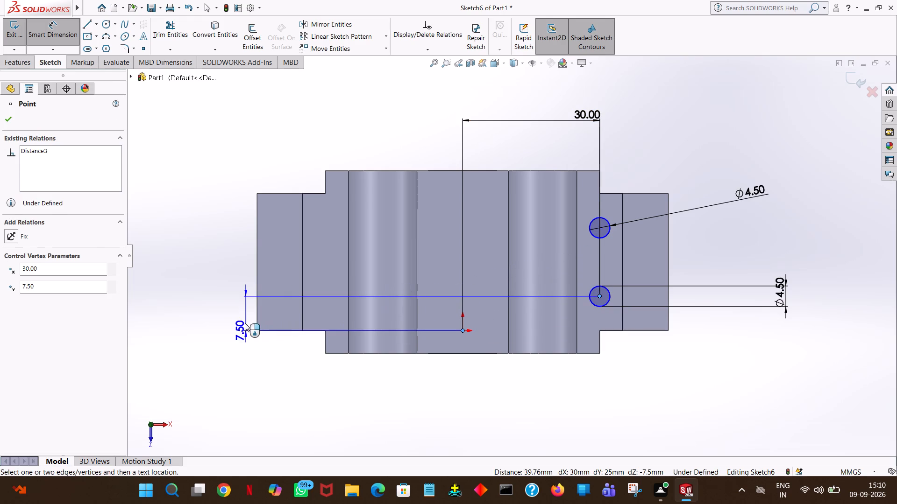
pyautogui.click(245, 323)
pyautogui.click(199, 308)
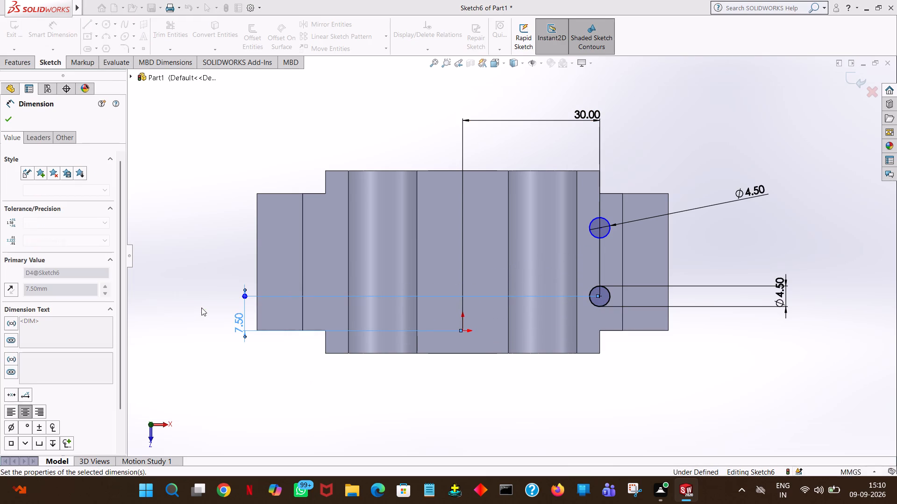
pyautogui.click(747, 149)
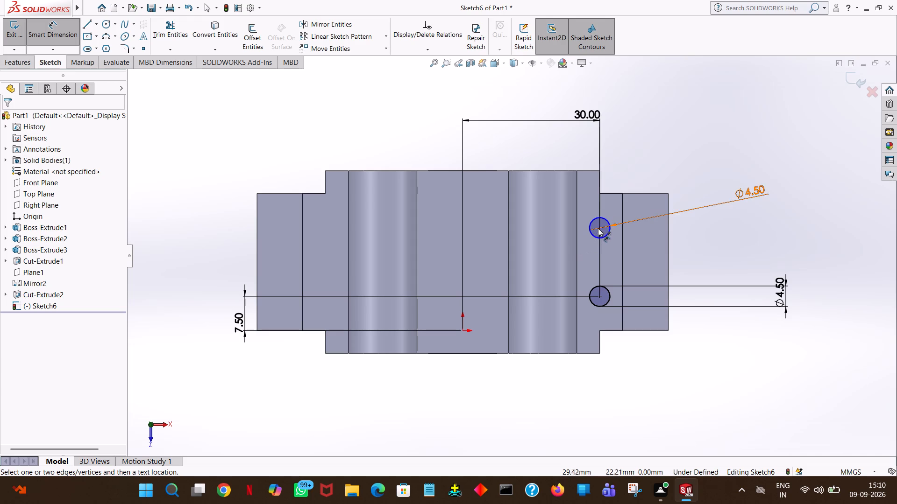
# Dimension the upper circle's centre 30 mm horizontally and 22.5 mm vertically from the origin.
pyautogui.click(599, 227)
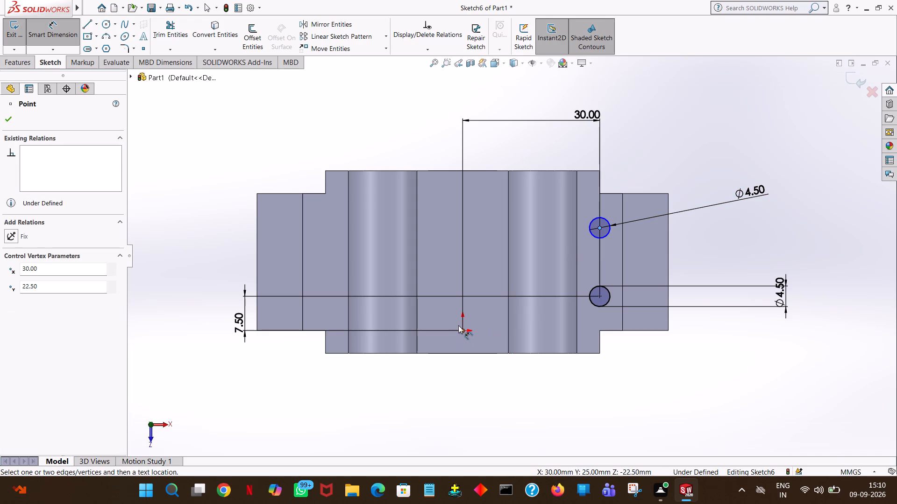
pyautogui.click(462, 330)
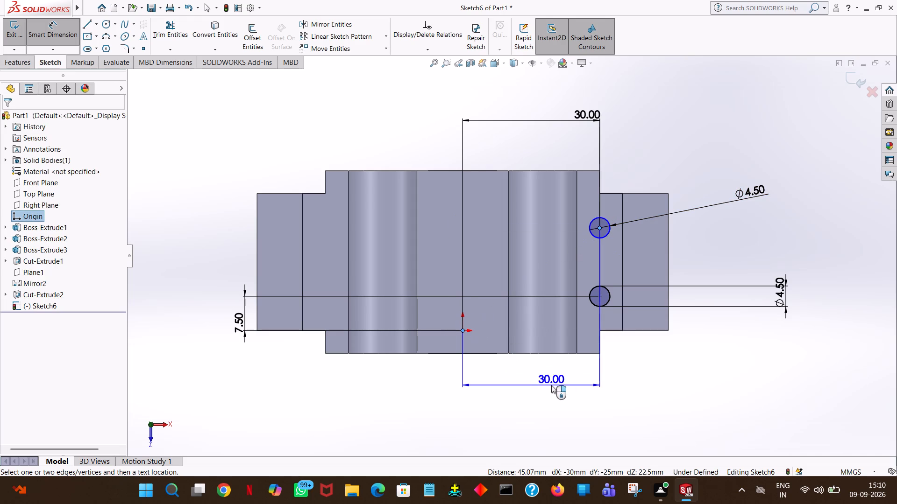
pyautogui.click(544, 403)
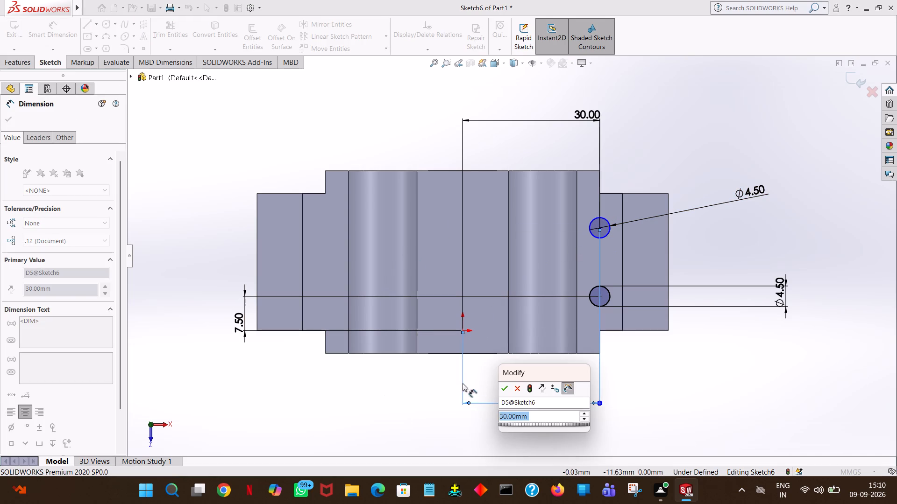
pyautogui.click(501, 388)
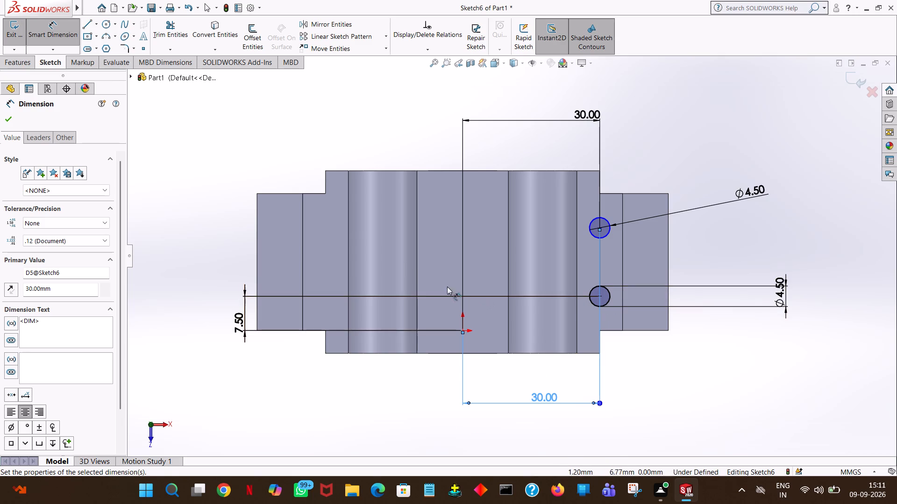
pyautogui.click(332, 90)
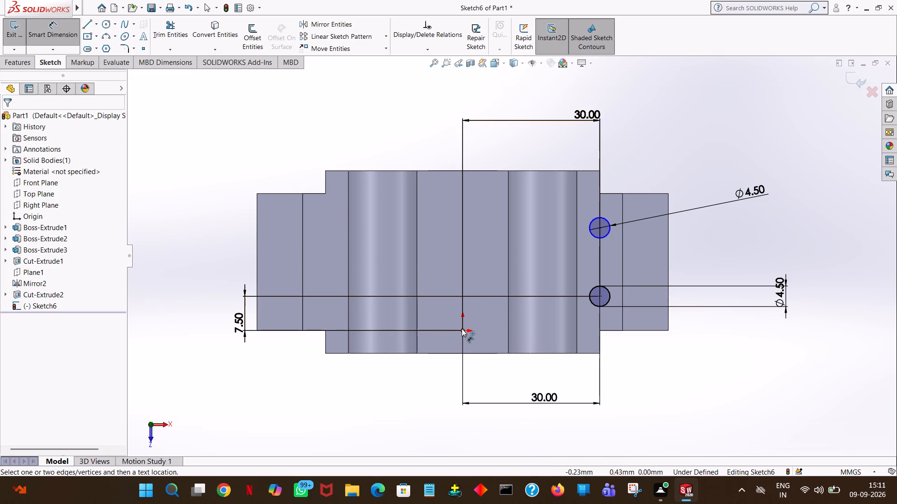
pyautogui.click(462, 329)
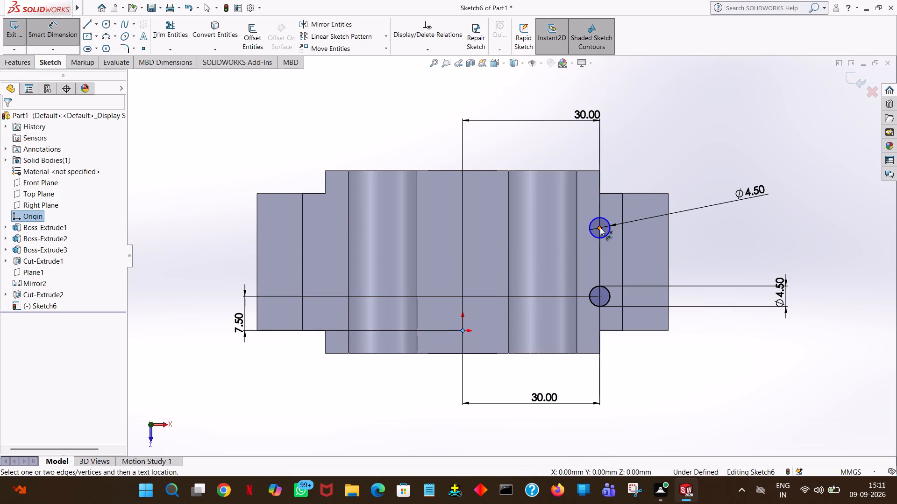
pyautogui.click(600, 227)
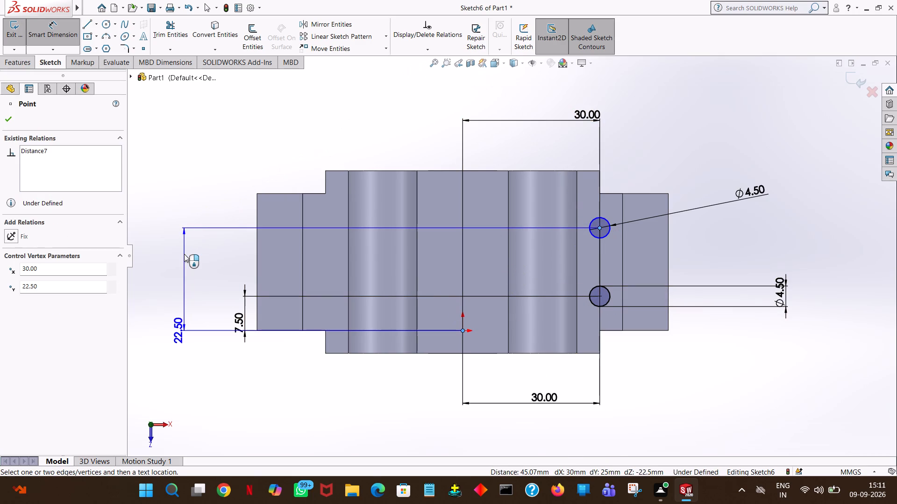
pyautogui.click(184, 254)
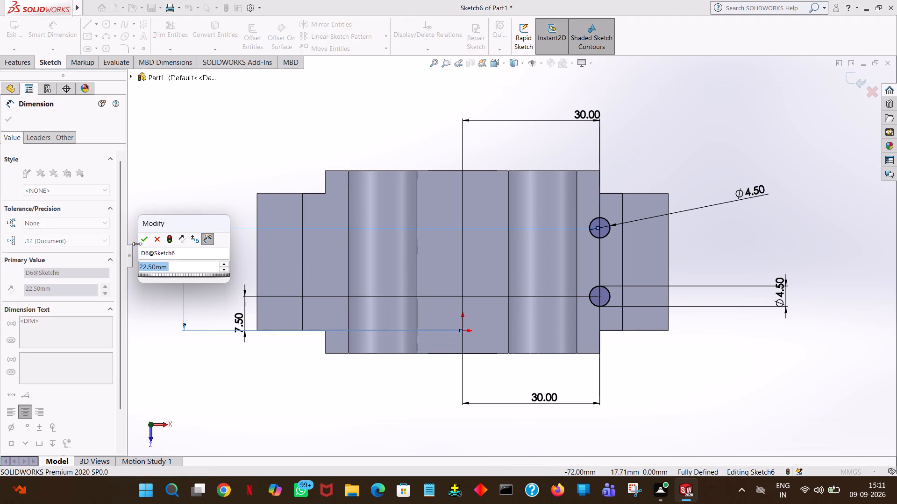
pyautogui.click(142, 238)
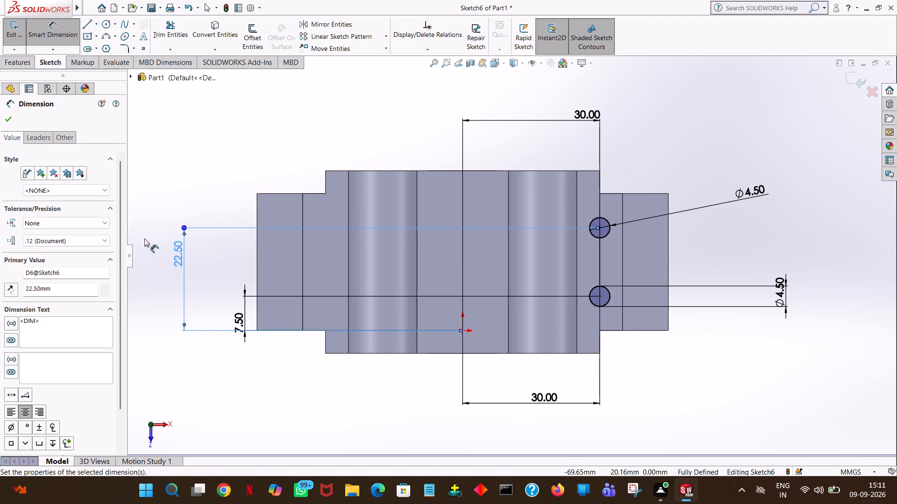
pyautogui.click(669, 108)
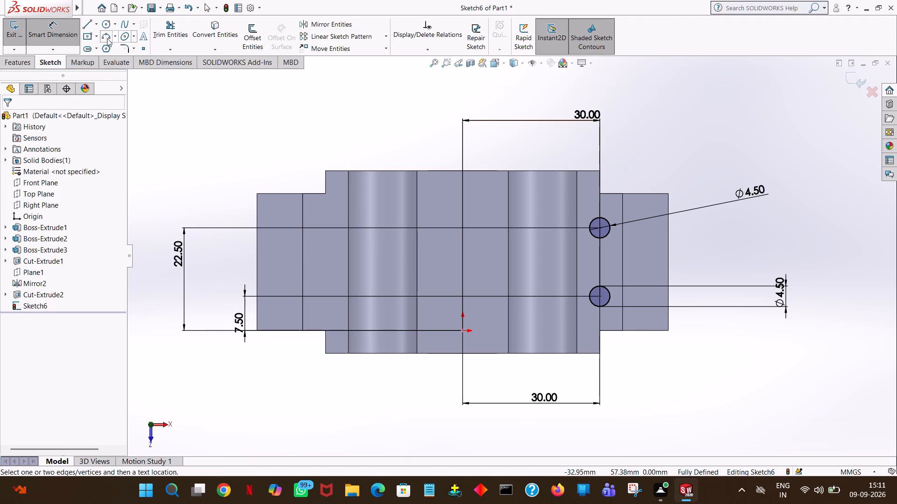
# Cut-extrude the two 4.5 mm circles into the clamp body with a blind depth of 13 mm.
pyautogui.click(21, 65)
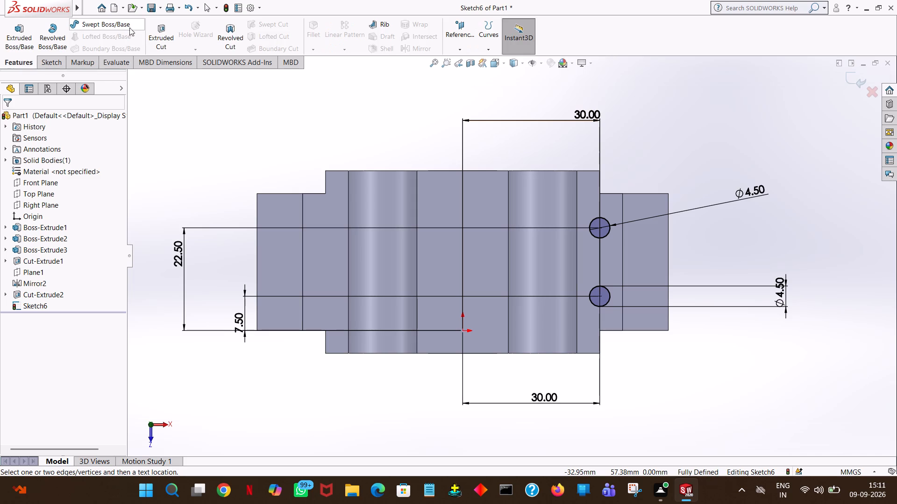
pyautogui.click(159, 30)
pyautogui.moveTo(689, 376); pyautogui.dragTo(655, 260, button='middle')
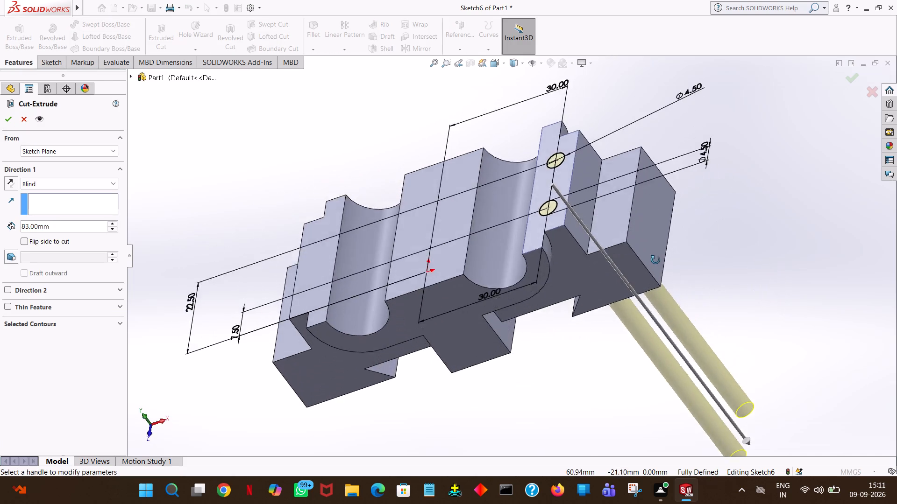
pyautogui.moveTo(655, 260); pyautogui.dragTo(685, 184, button='middle')
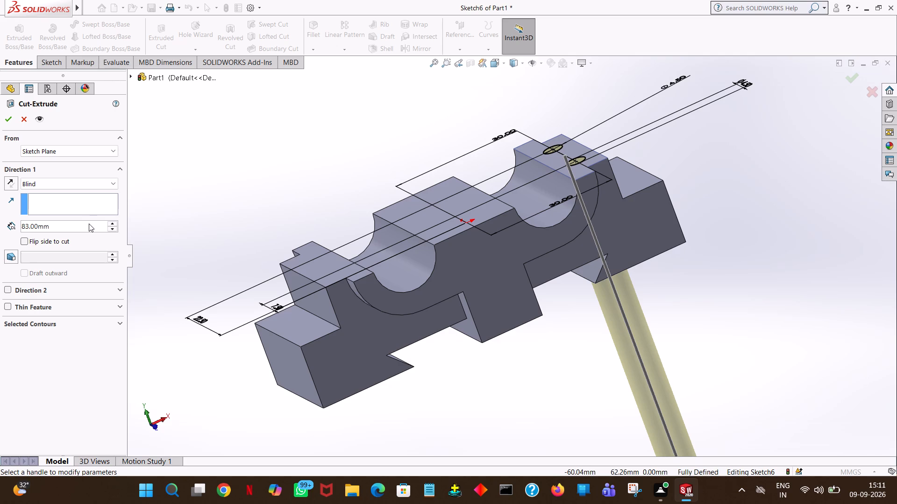
pyautogui.doubleClick(110, 223)
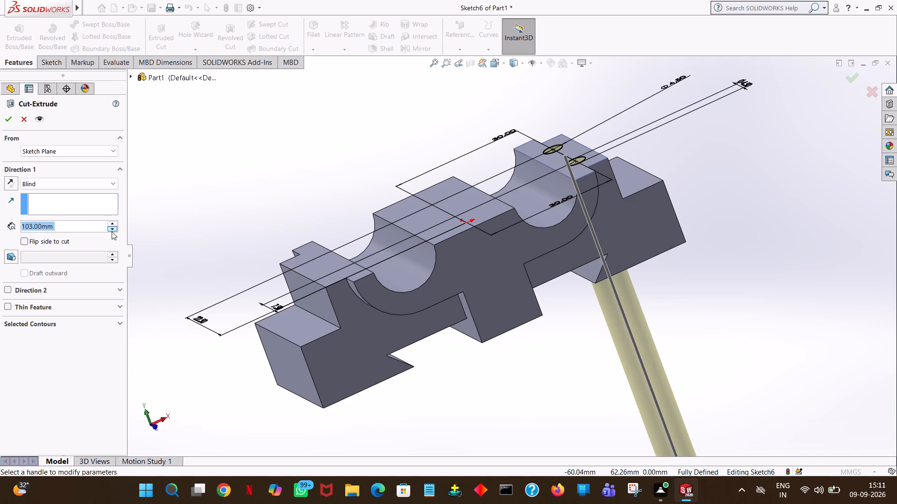
pyautogui.tripleClick(112, 232)
pyautogui.click(113, 232)
pyautogui.tripleClick(113, 230)
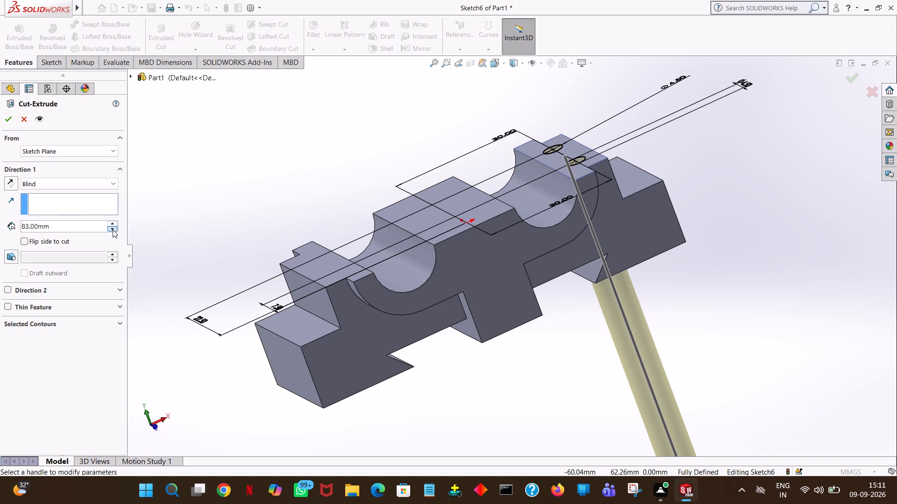
pyautogui.tripleClick(113, 230)
pyautogui.doubleClick(113, 230)
pyautogui.click(113, 230)
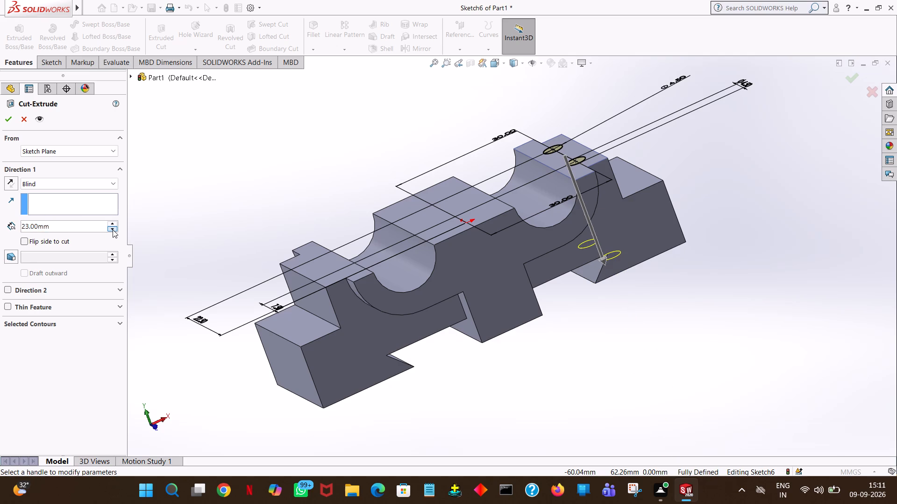
pyautogui.moveTo(463, 342); pyautogui.dragTo(410, 360, button='middle')
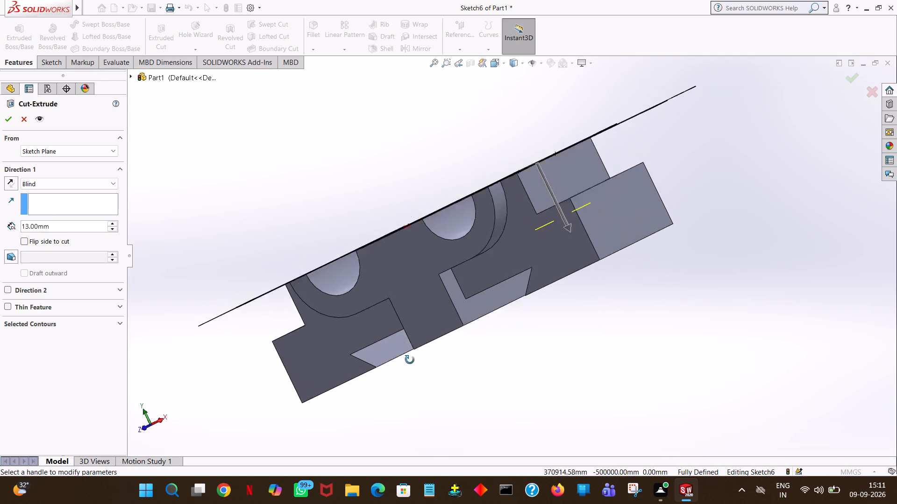
pyautogui.moveTo(410, 360); pyautogui.dragTo(442, 350, button='middle')
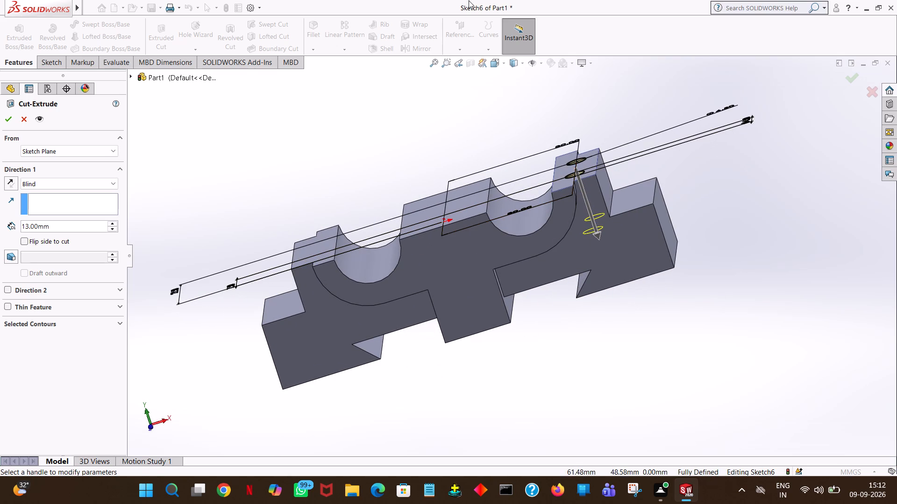
pyautogui.click(10, 125)
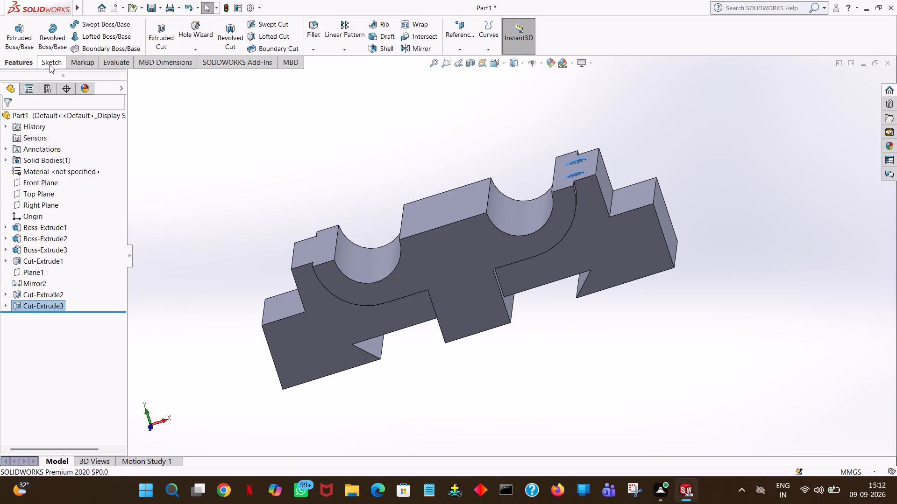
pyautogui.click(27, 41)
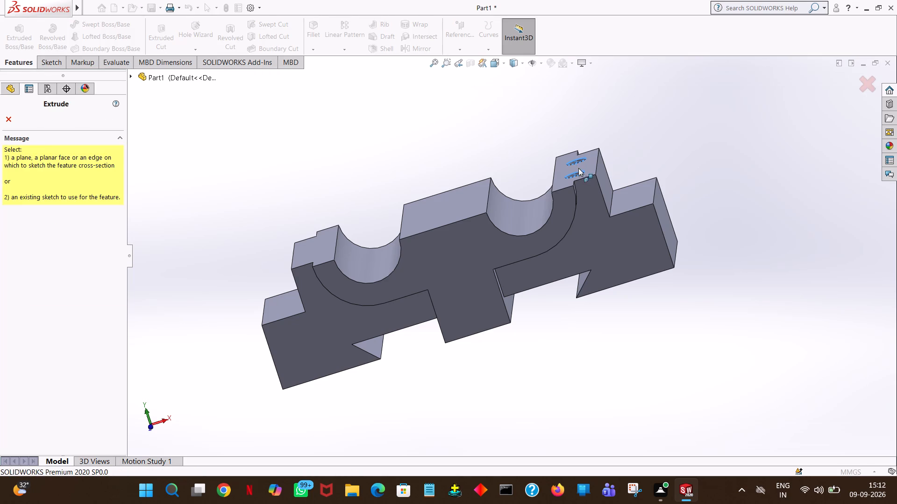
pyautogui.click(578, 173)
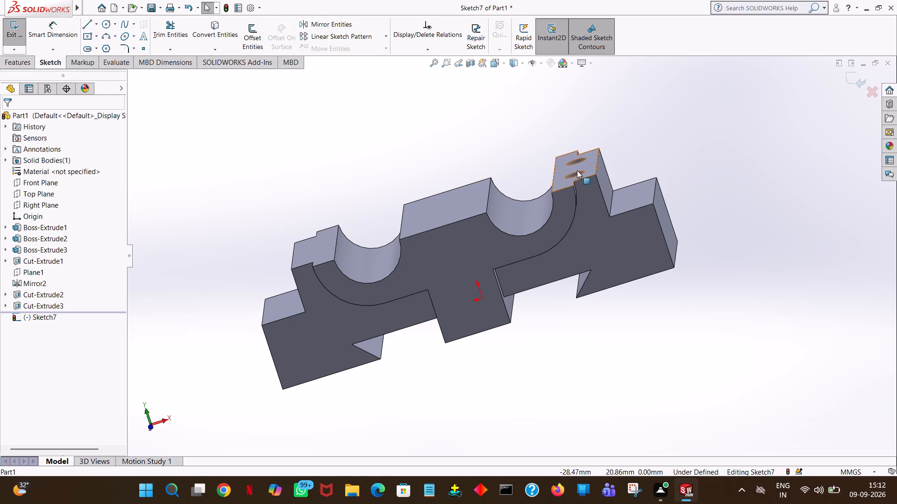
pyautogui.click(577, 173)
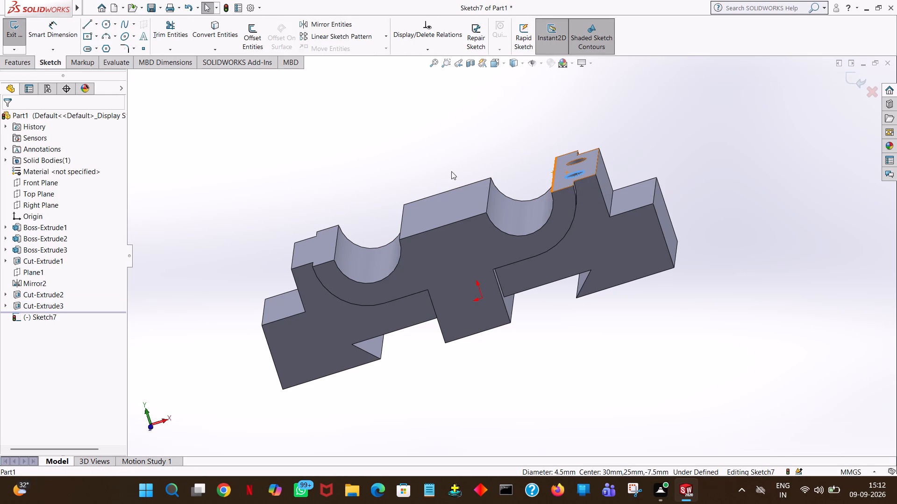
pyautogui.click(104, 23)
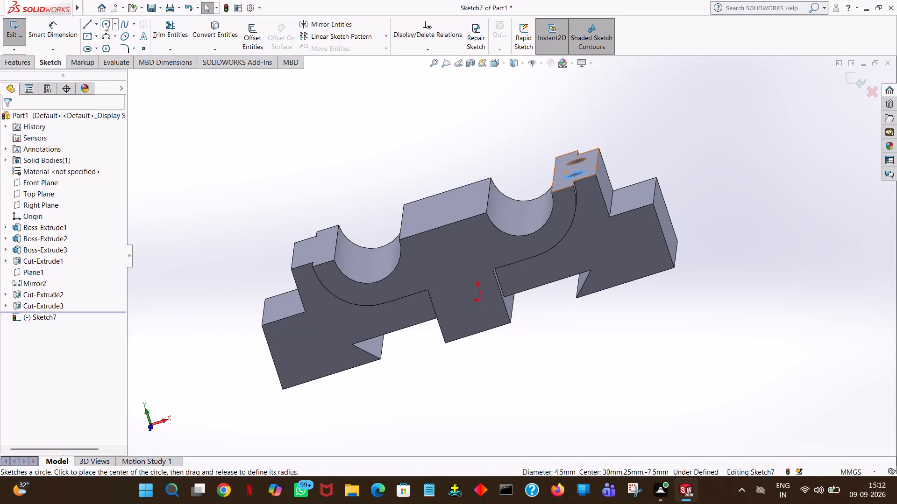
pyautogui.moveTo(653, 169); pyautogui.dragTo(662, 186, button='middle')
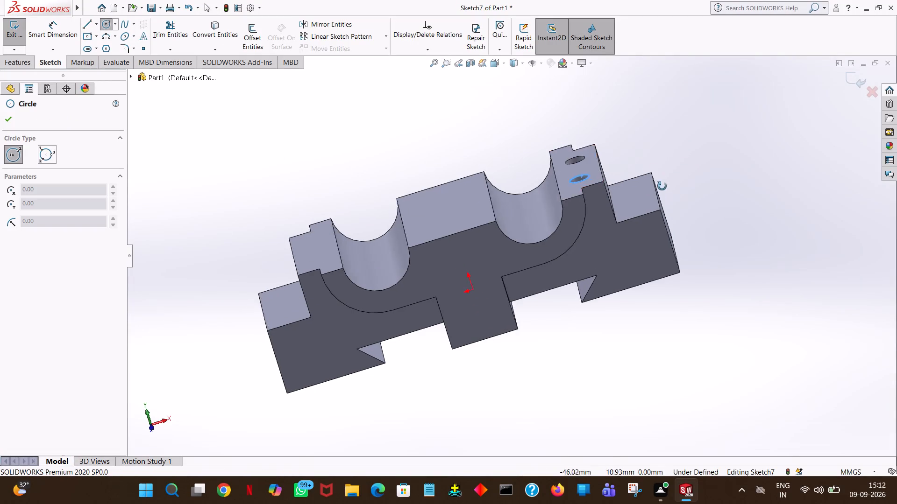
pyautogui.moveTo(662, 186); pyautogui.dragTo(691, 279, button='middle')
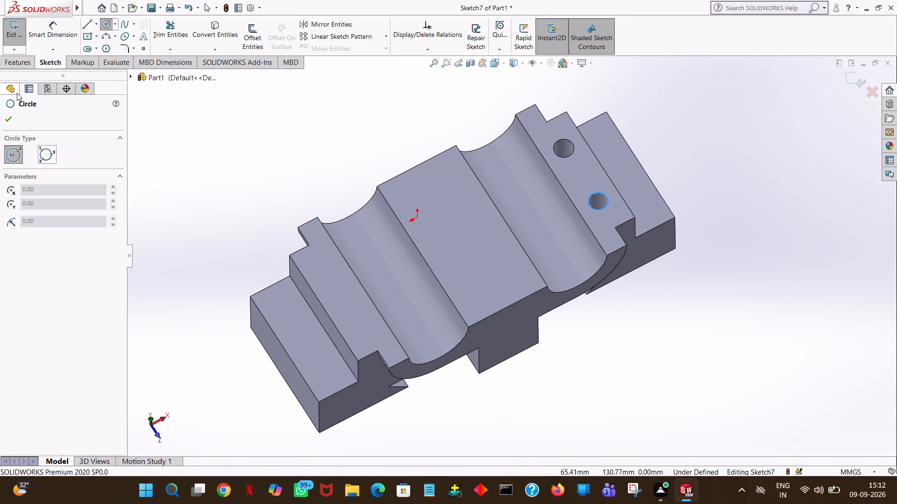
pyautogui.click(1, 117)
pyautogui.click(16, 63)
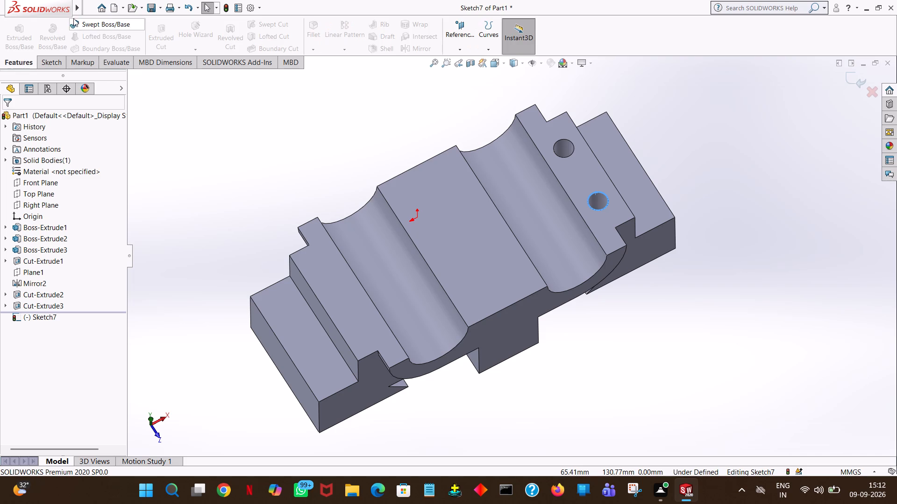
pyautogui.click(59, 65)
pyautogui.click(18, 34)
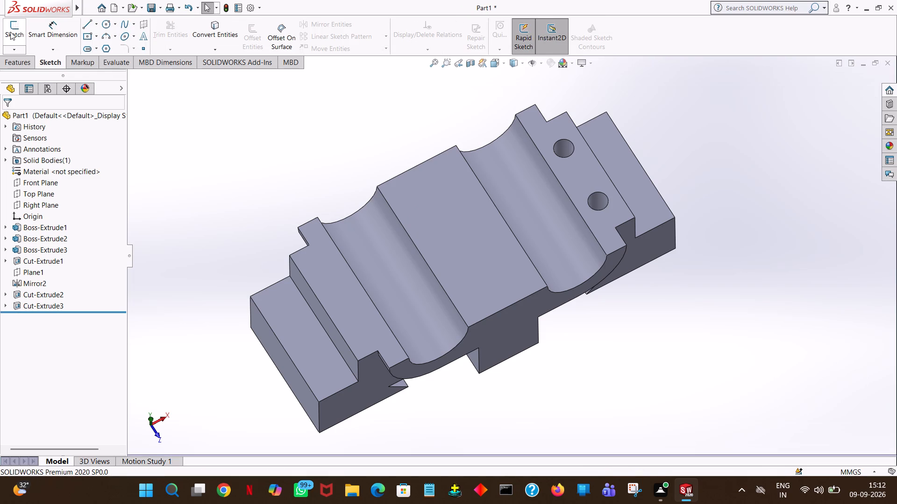
# Sketch a 2.25 mm radius circle on the drilled step's top face, concentric with and matching the hole centred at 30 mm, 7.5 mm.
pyautogui.click(21, 62)
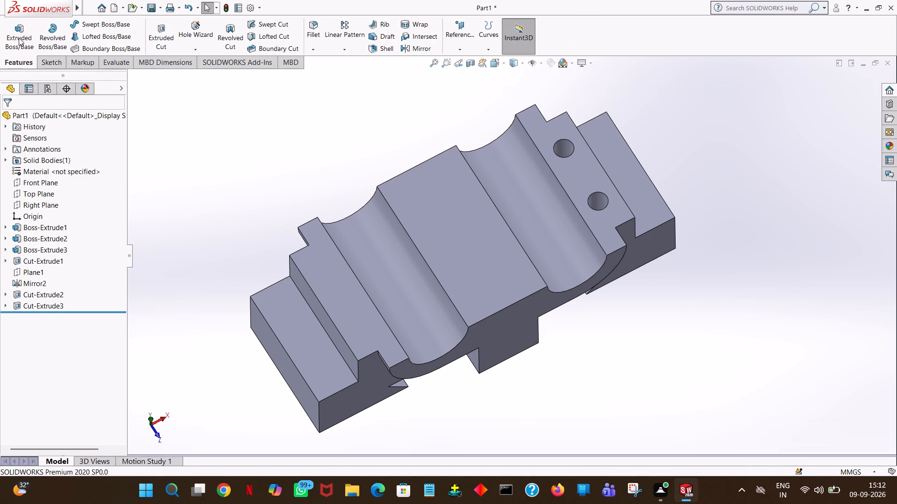
pyautogui.click(19, 35)
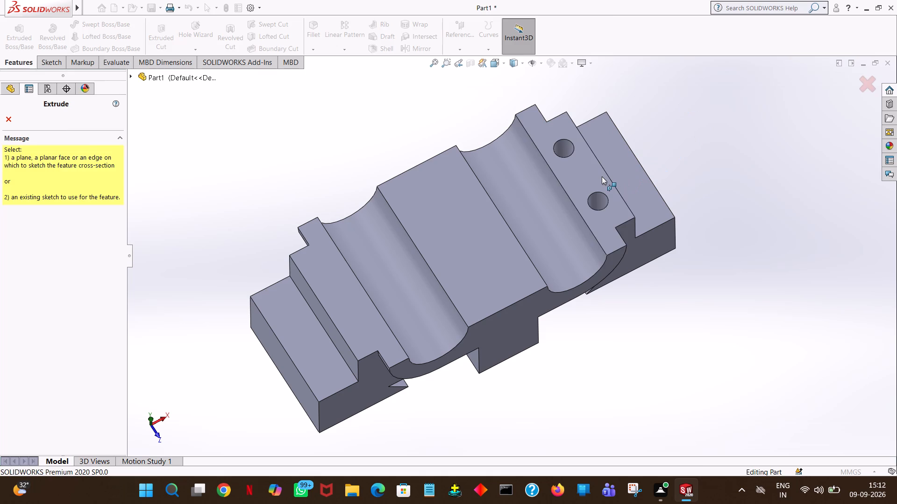
pyautogui.click(602, 176)
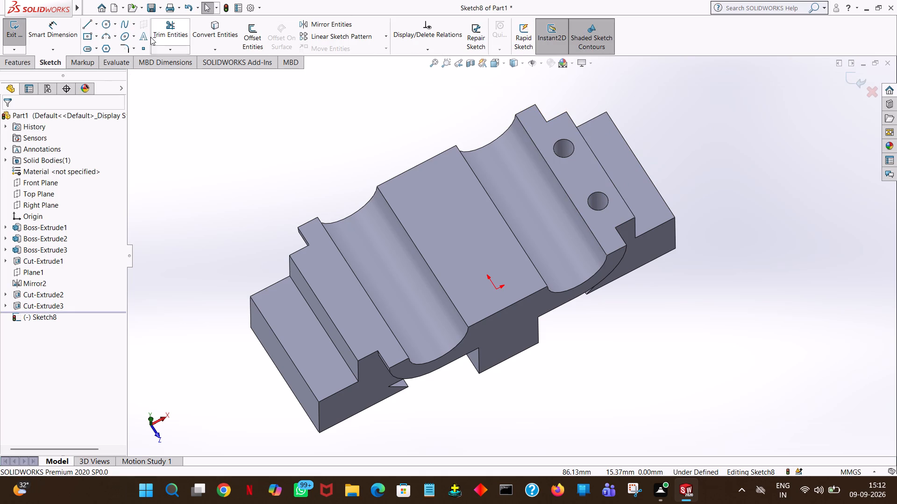
pyautogui.click(105, 27)
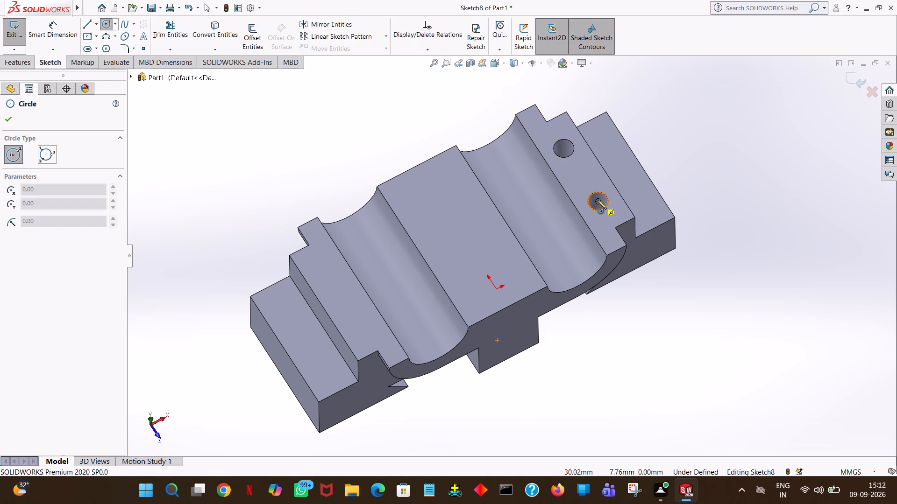
pyautogui.click(598, 200)
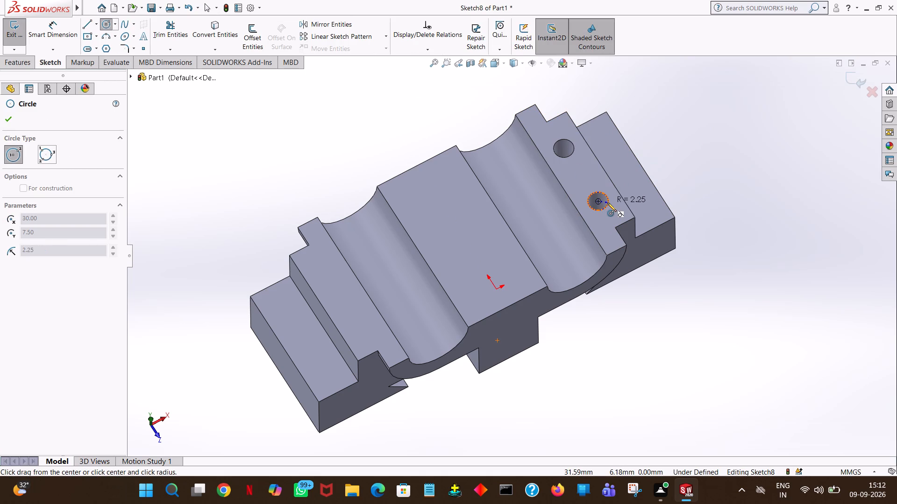
pyautogui.click(607, 203)
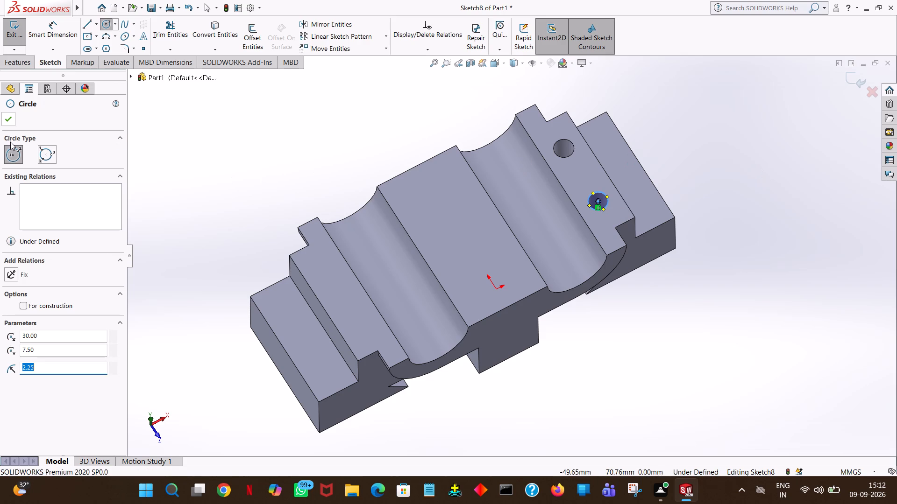
pyautogui.click(13, 118)
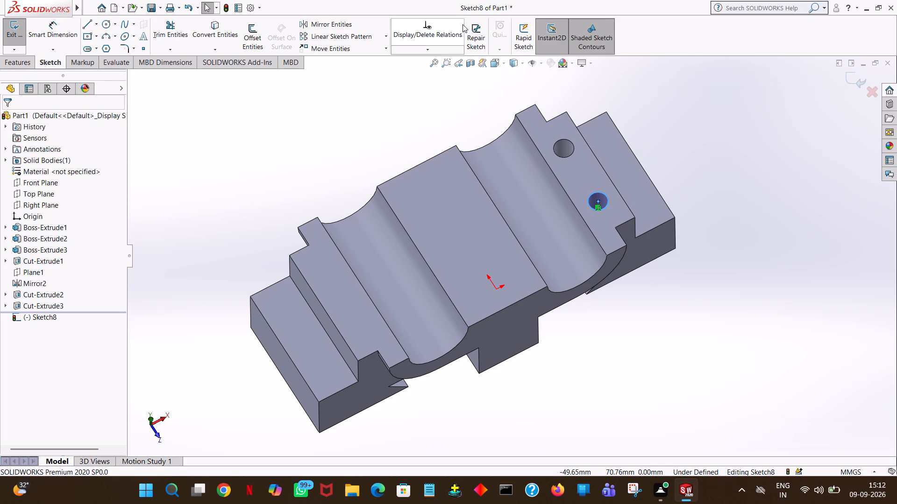
# Create a helix from the sketched circle, reversed down into the hole and stretched to about 13.5 mm in one revolution.
pyautogui.click(21, 64)
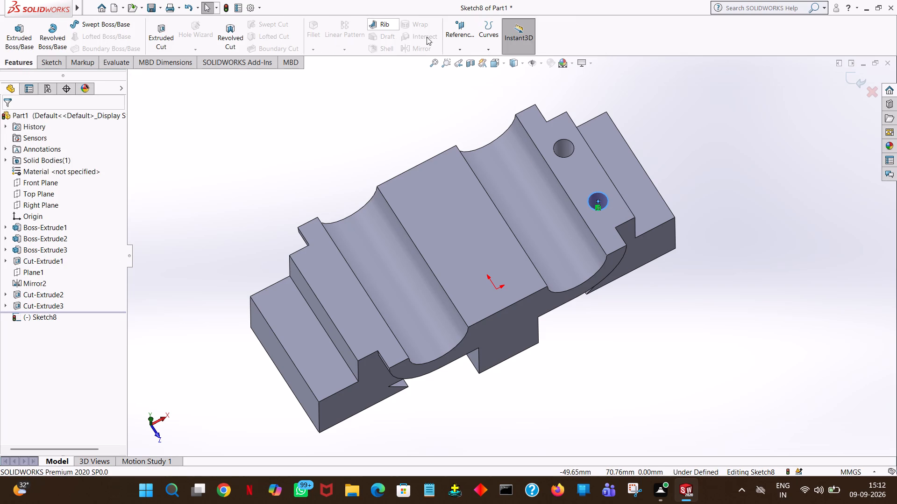
pyautogui.click(488, 47)
pyautogui.click(502, 77)
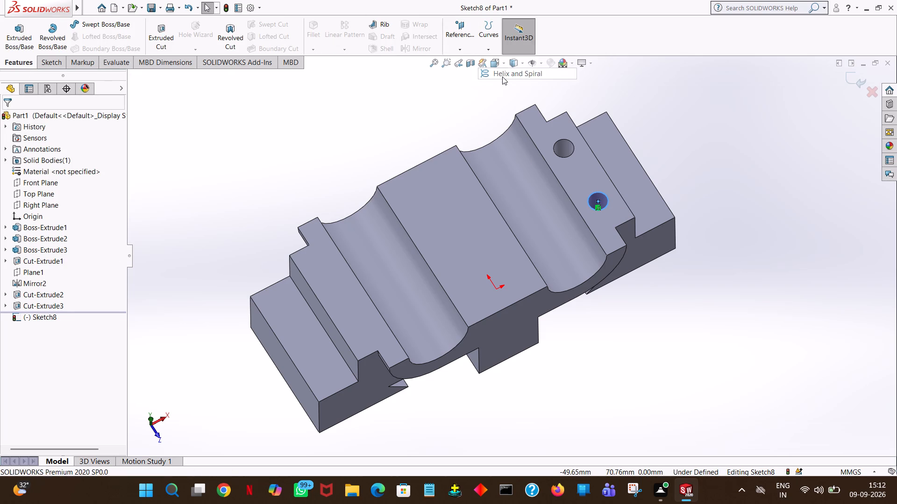
pyautogui.moveTo(736, 207); pyautogui.dragTo(711, 96, button='middle')
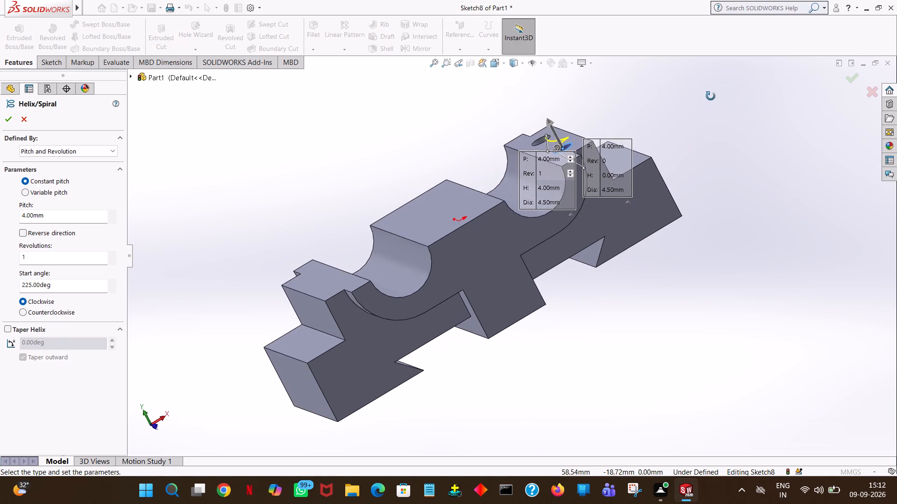
pyautogui.moveTo(711, 96); pyautogui.dragTo(715, 87, button='middle')
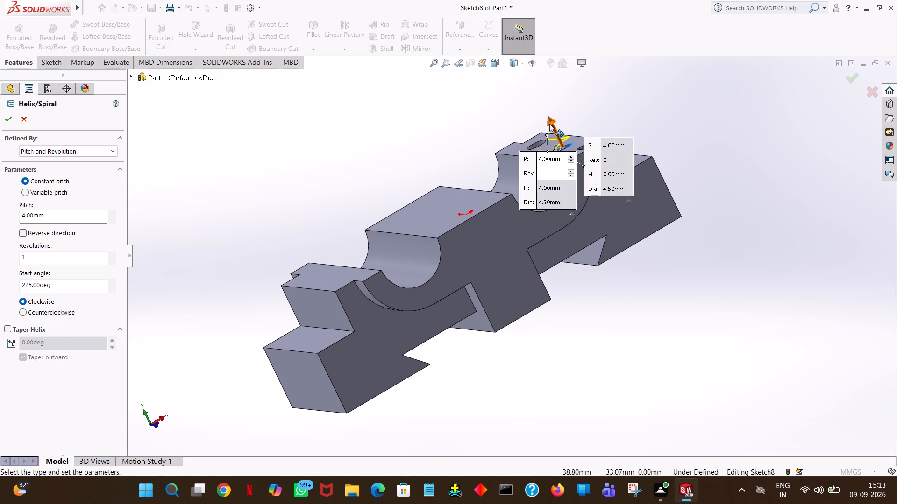
pyautogui.moveTo(552, 120); pyautogui.dragTo(578, 202)
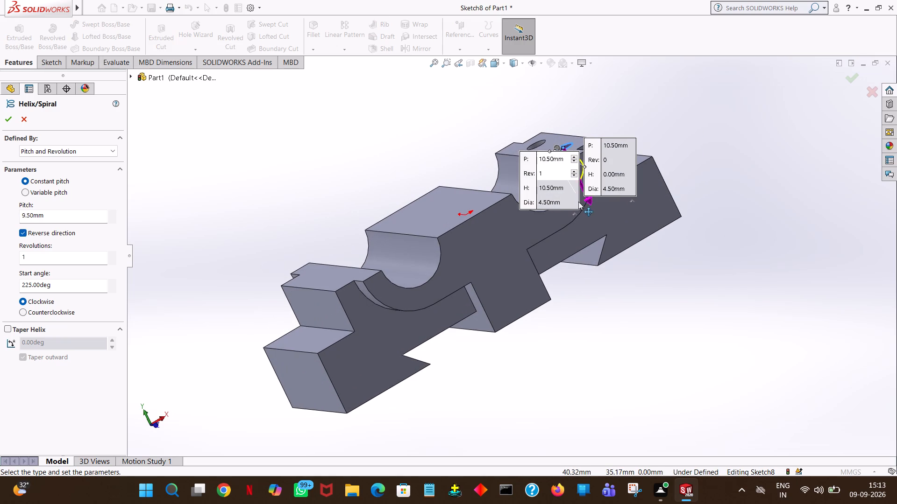
pyautogui.moveTo(578, 202); pyautogui.dragTo(581, 206)
pyautogui.moveTo(743, 221); pyautogui.dragTo(706, 251, button='middle')
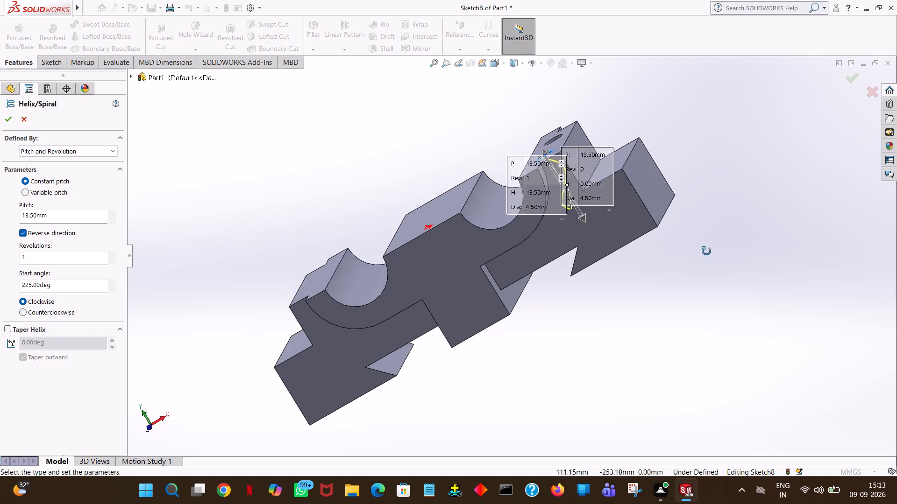
pyautogui.moveTo(706, 251); pyautogui.dragTo(736, 220, button='middle')
pyautogui.moveTo(740, 93); pyautogui.dragTo(698, 95, button='middle')
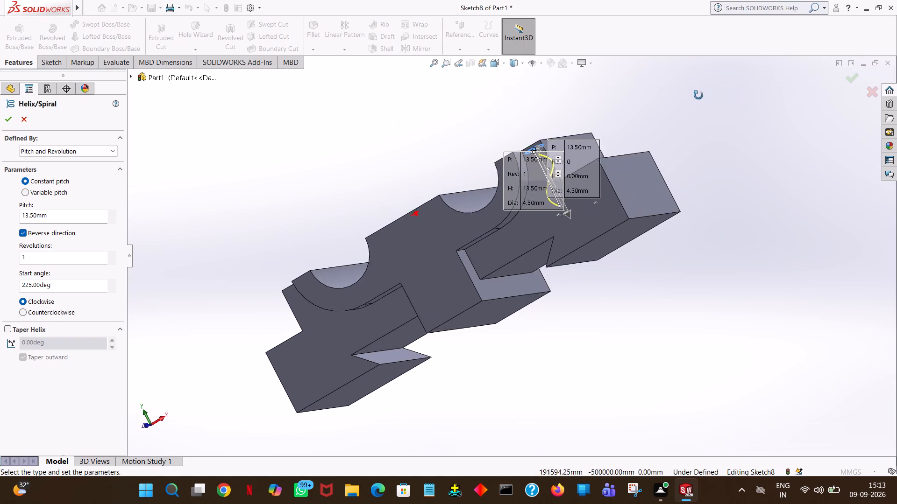
pyautogui.moveTo(698, 95); pyautogui.dragTo(713, 112, button='middle')
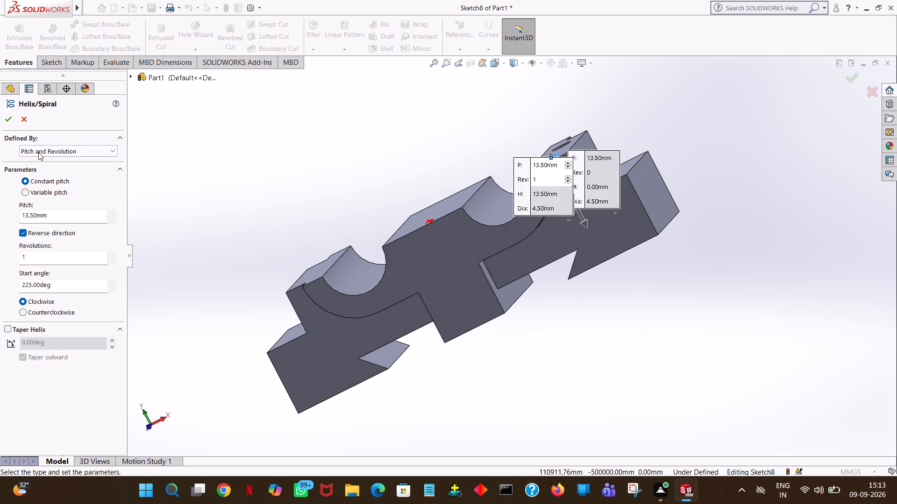
# Redefine the helix by height and pitch, using a 13.5 mm height and a 0.5 mm pitch, and create it.
pyautogui.click(38, 152)
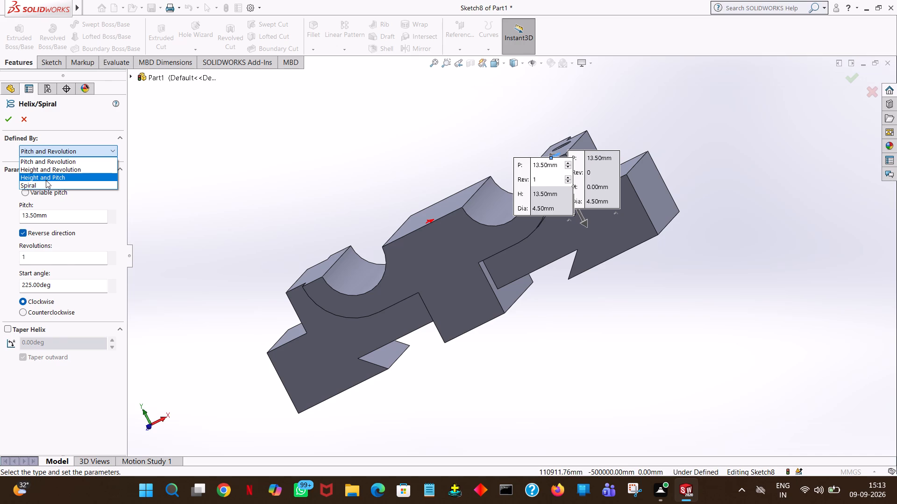
pyautogui.click(46, 180)
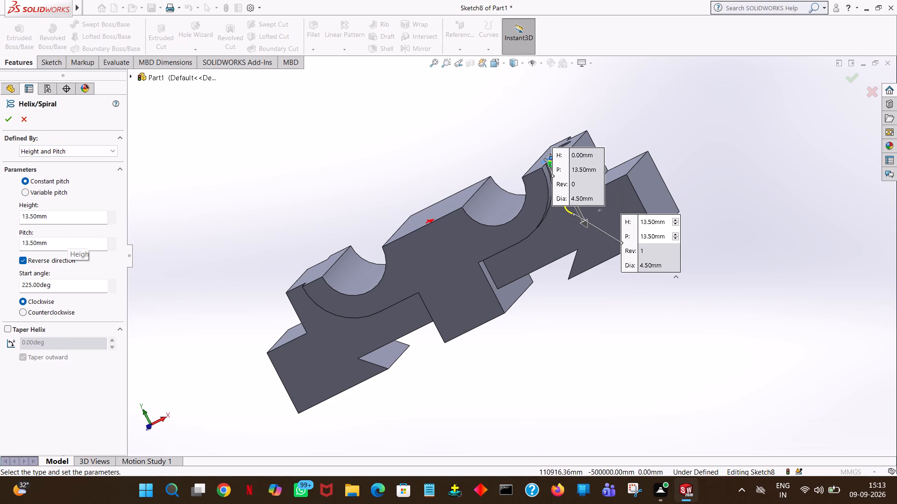
pyautogui.doubleClick(112, 214)
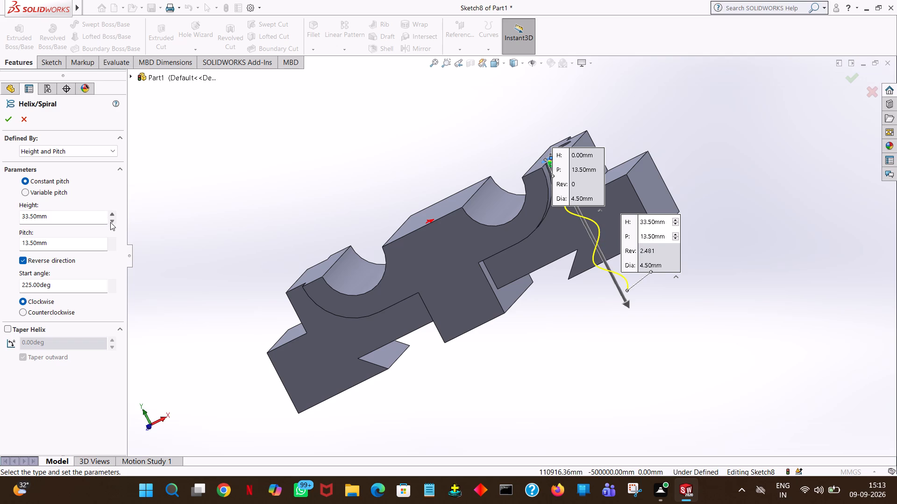
pyautogui.click(110, 222)
pyautogui.click(110, 222)
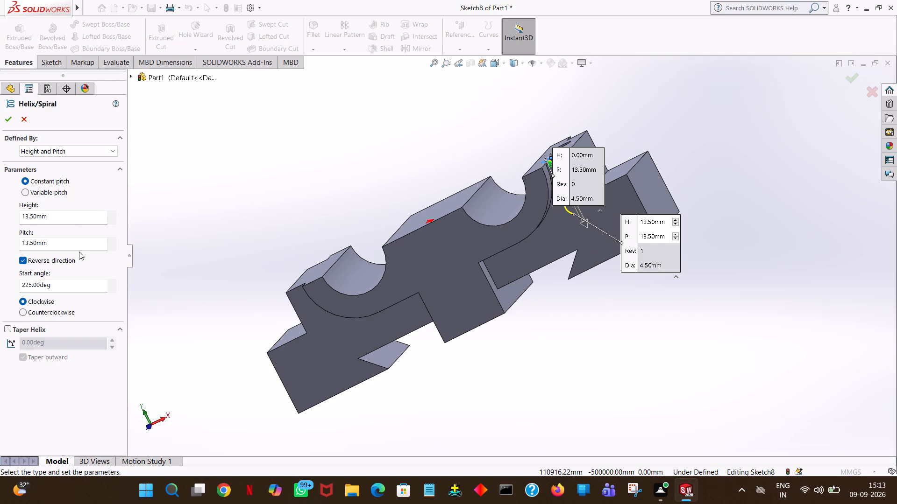
pyautogui.click(113, 245)
pyautogui.click(113, 245)
pyautogui.doubleClick(113, 245)
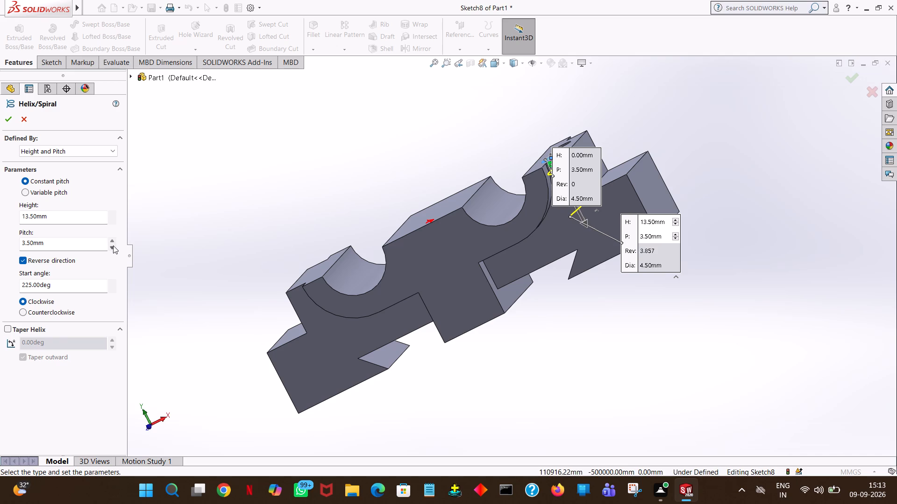
pyautogui.moveTo(64, 245); pyautogui.dragTo(0, 246)
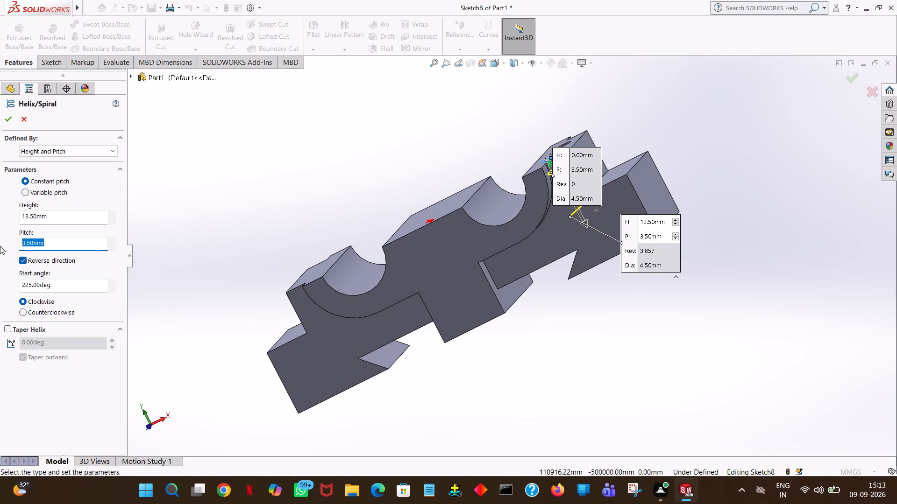
pyautogui.write('0.5')
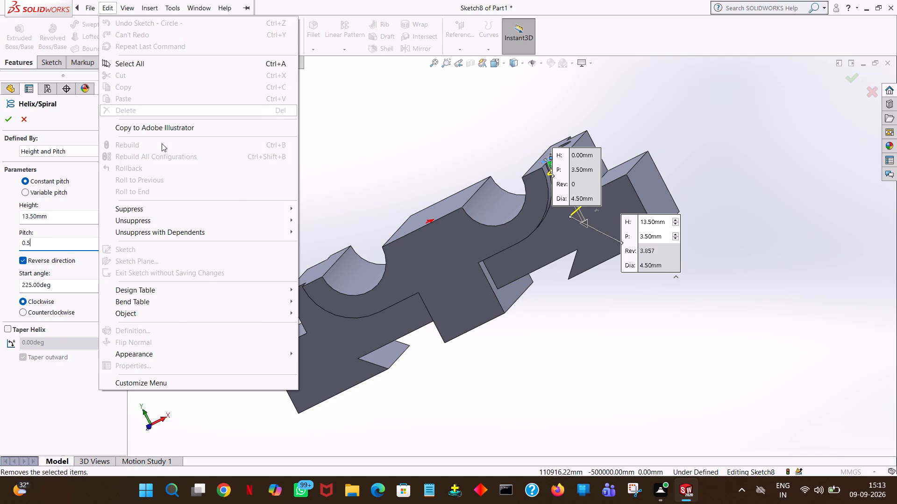
pyautogui.click(422, 136)
pyautogui.moveTo(598, 108); pyautogui.dragTo(598, 110, button='middle')
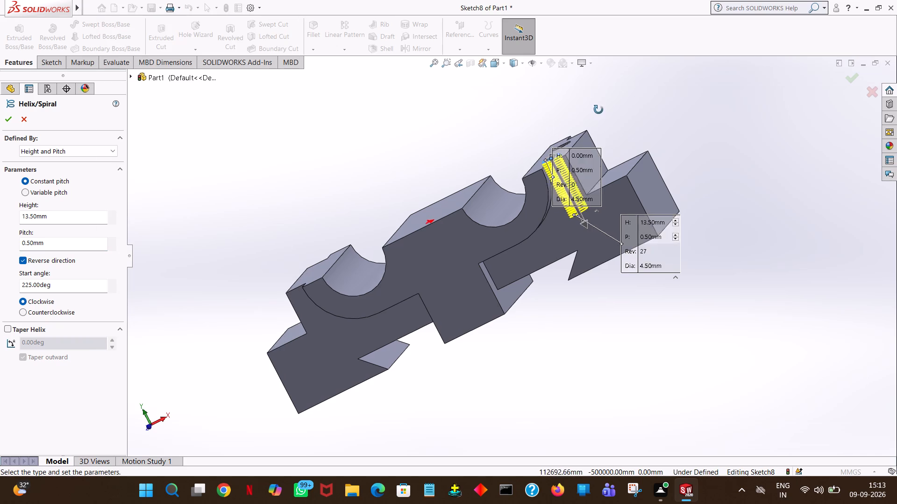
pyautogui.moveTo(598, 110); pyautogui.dragTo(613, 78, button='middle')
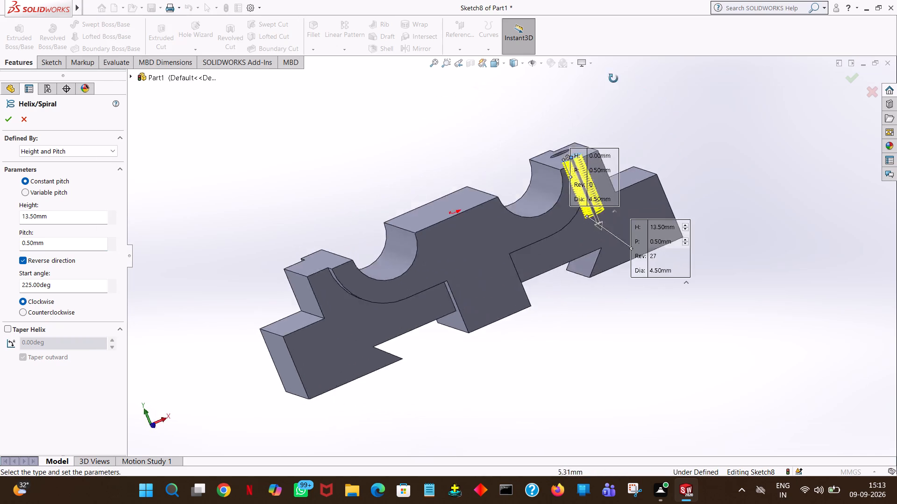
pyautogui.moveTo(613, 78); pyautogui.dragTo(527, 163, button='middle')
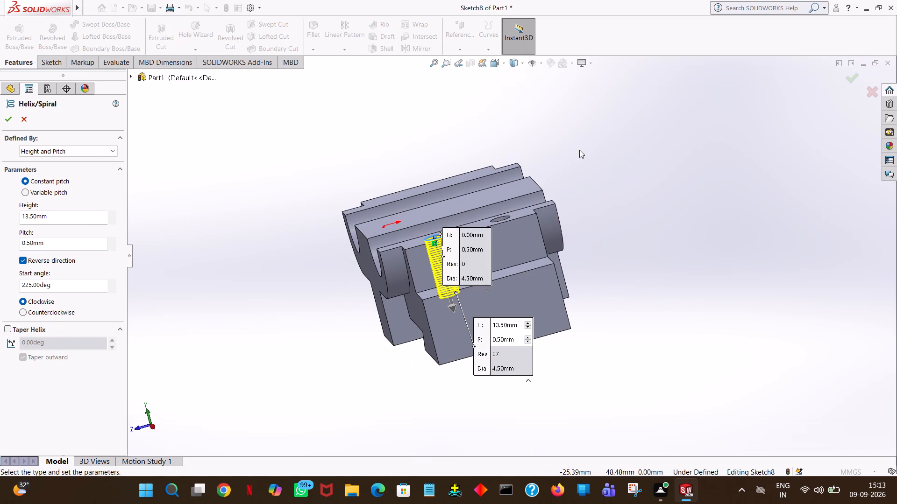
pyautogui.click(612, 135)
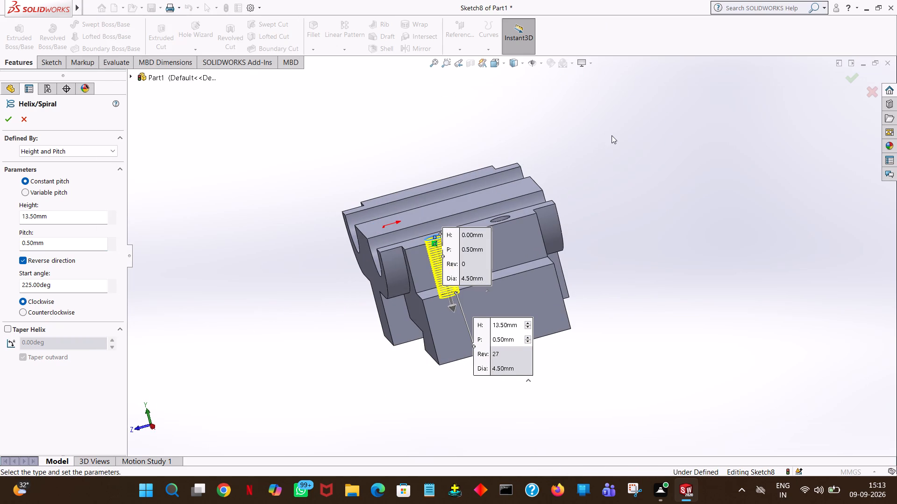
pyautogui.click(360, 158)
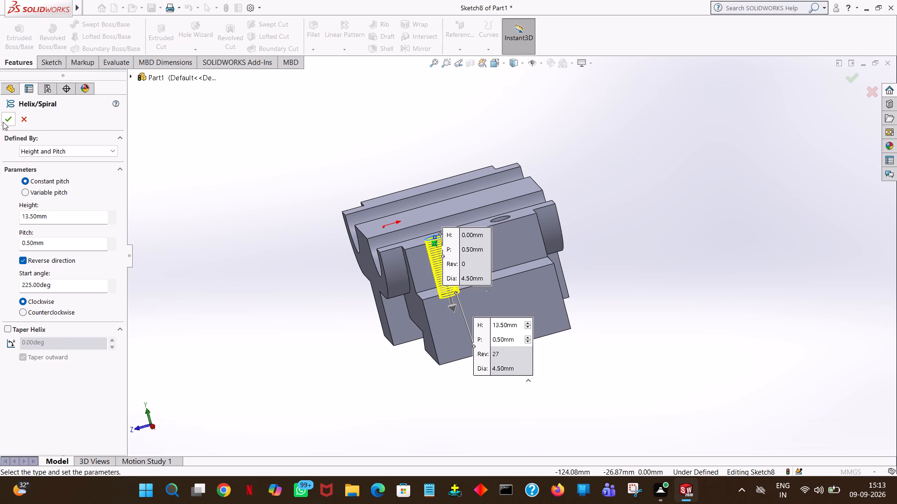
pyautogui.click(3, 122)
pyautogui.click(424, 123)
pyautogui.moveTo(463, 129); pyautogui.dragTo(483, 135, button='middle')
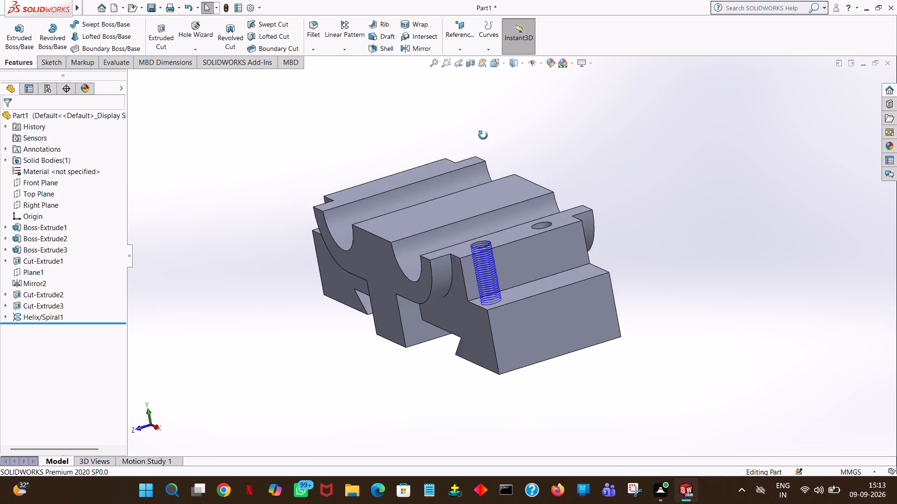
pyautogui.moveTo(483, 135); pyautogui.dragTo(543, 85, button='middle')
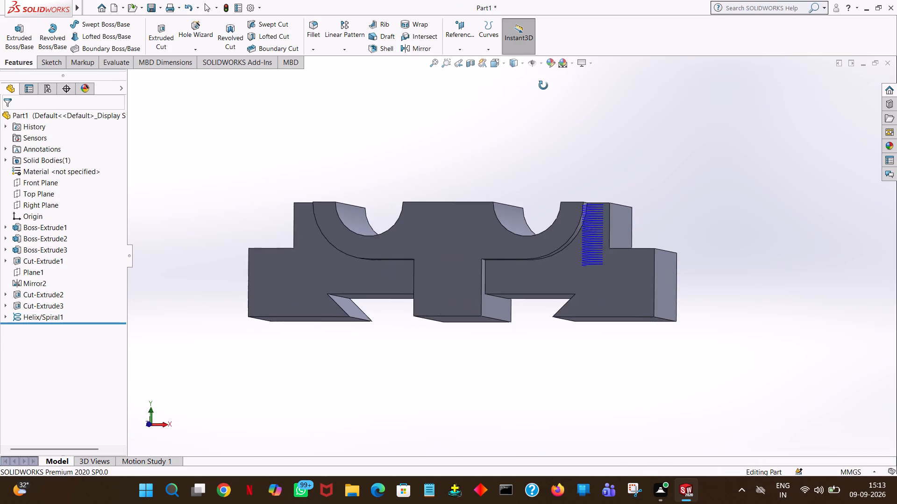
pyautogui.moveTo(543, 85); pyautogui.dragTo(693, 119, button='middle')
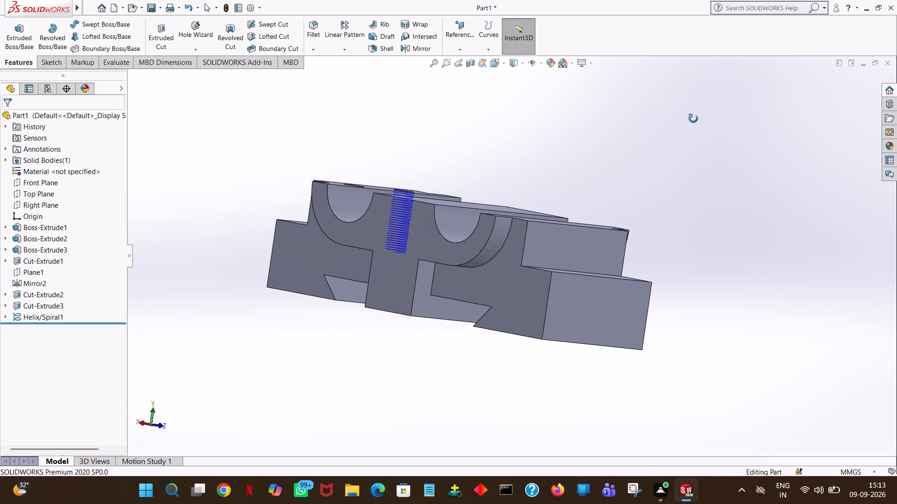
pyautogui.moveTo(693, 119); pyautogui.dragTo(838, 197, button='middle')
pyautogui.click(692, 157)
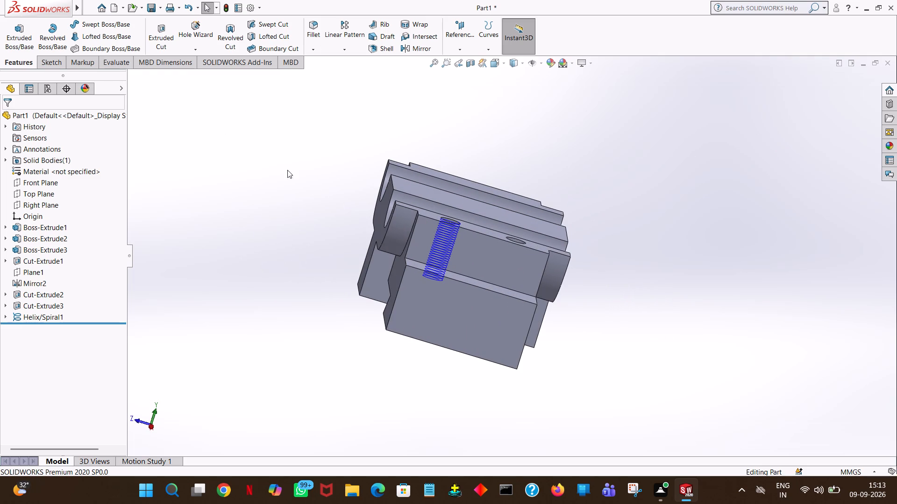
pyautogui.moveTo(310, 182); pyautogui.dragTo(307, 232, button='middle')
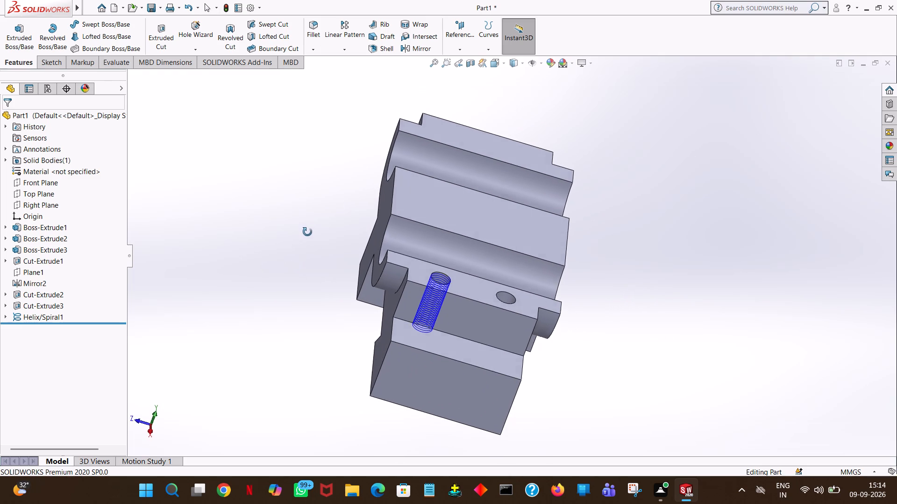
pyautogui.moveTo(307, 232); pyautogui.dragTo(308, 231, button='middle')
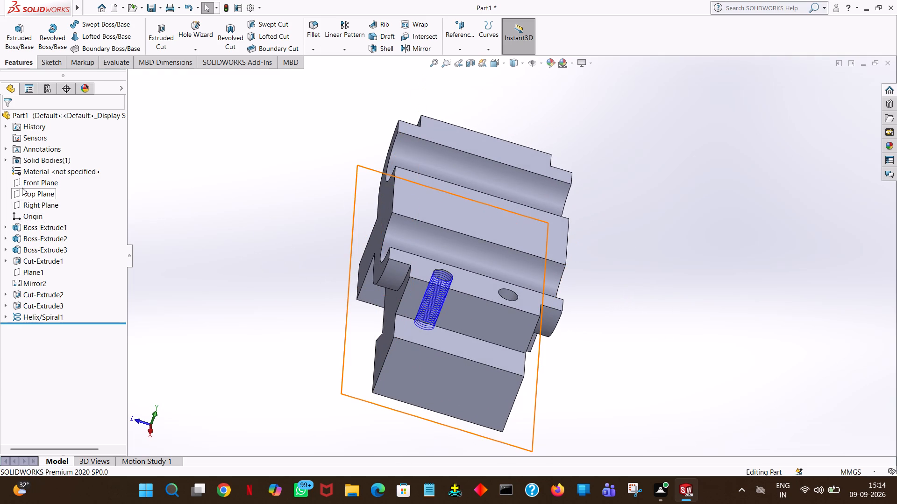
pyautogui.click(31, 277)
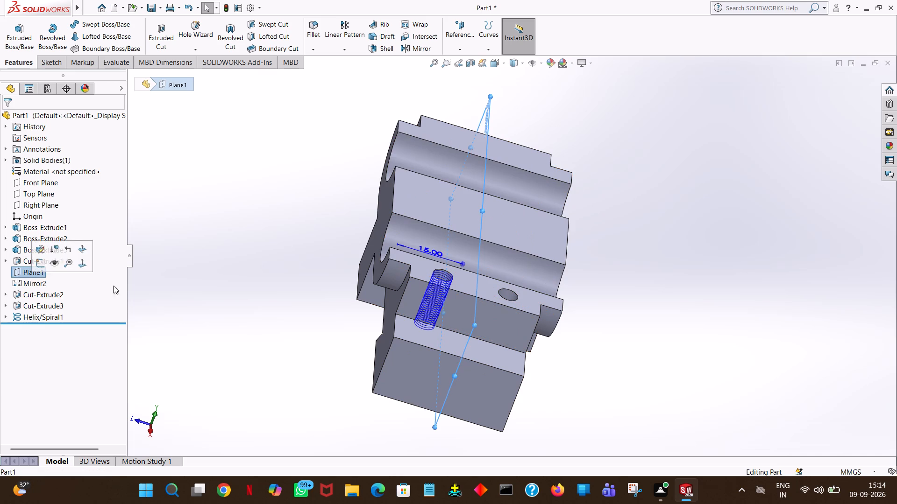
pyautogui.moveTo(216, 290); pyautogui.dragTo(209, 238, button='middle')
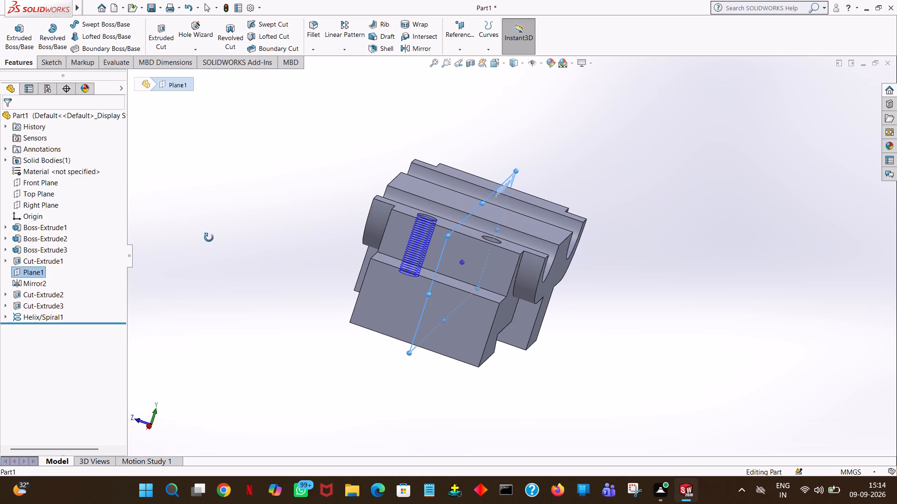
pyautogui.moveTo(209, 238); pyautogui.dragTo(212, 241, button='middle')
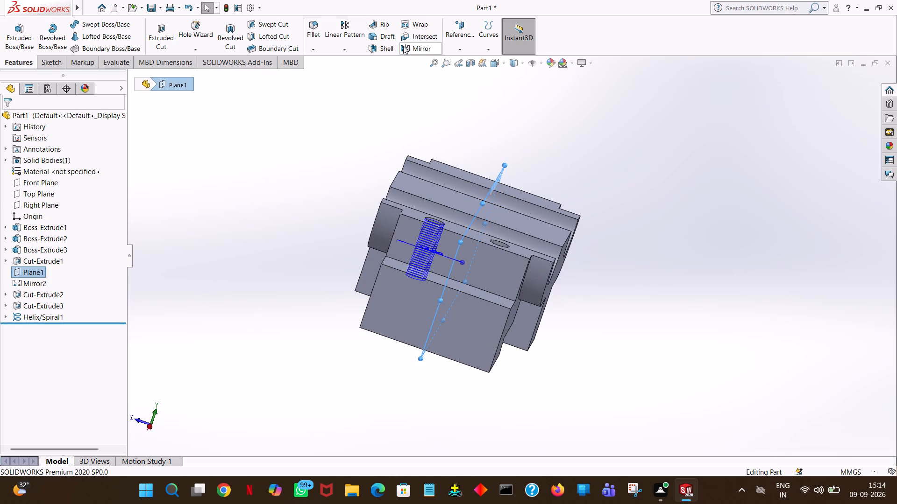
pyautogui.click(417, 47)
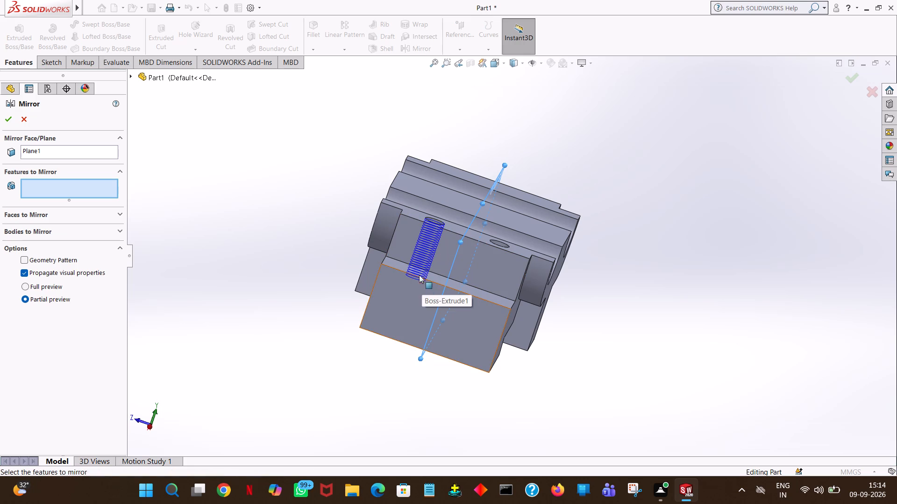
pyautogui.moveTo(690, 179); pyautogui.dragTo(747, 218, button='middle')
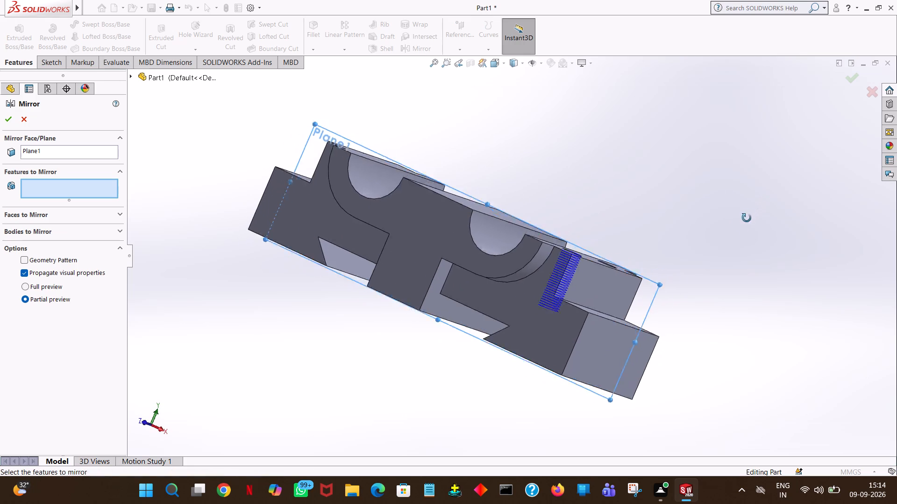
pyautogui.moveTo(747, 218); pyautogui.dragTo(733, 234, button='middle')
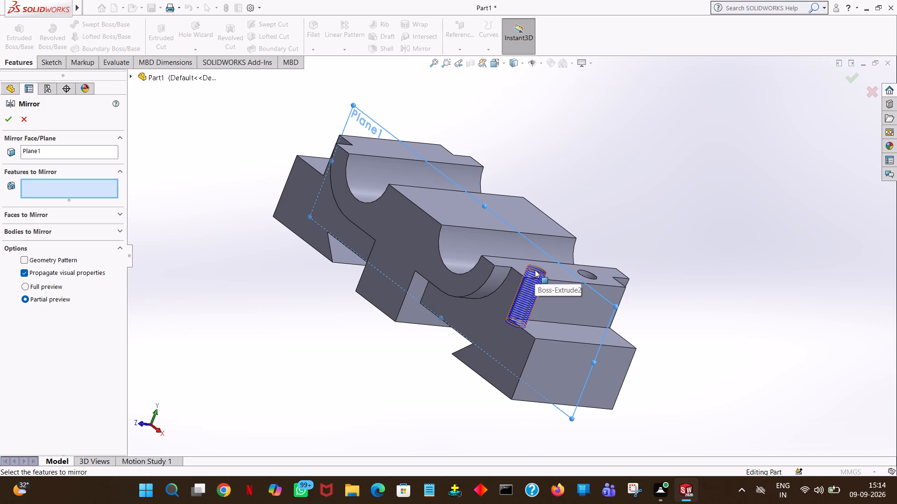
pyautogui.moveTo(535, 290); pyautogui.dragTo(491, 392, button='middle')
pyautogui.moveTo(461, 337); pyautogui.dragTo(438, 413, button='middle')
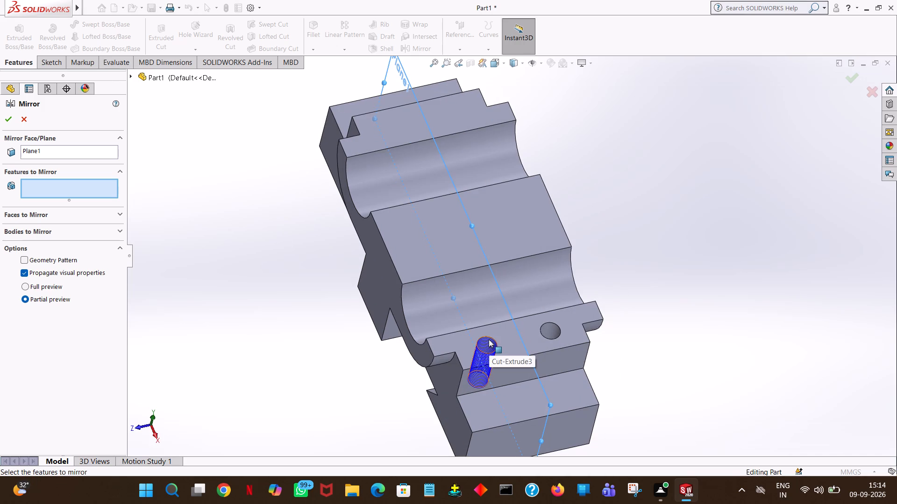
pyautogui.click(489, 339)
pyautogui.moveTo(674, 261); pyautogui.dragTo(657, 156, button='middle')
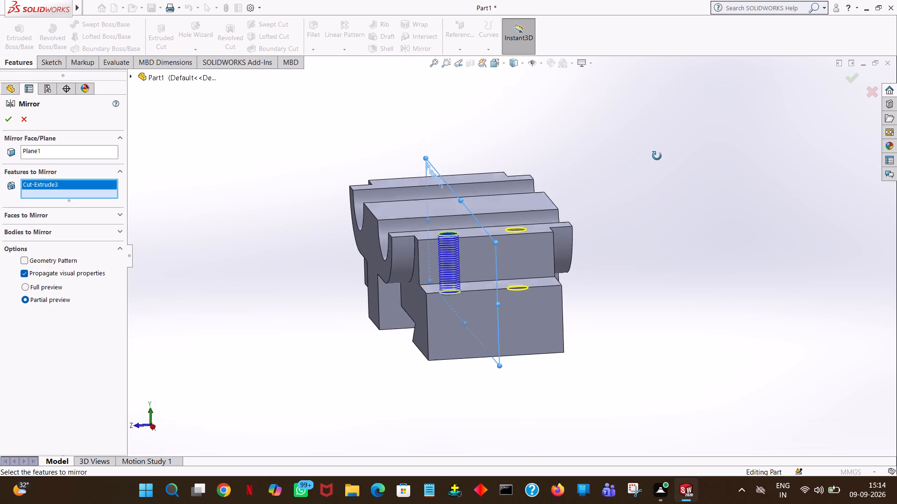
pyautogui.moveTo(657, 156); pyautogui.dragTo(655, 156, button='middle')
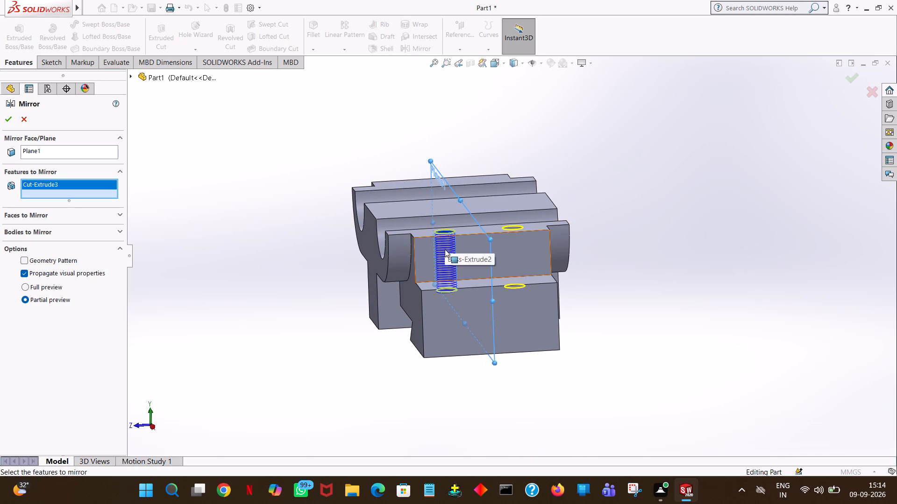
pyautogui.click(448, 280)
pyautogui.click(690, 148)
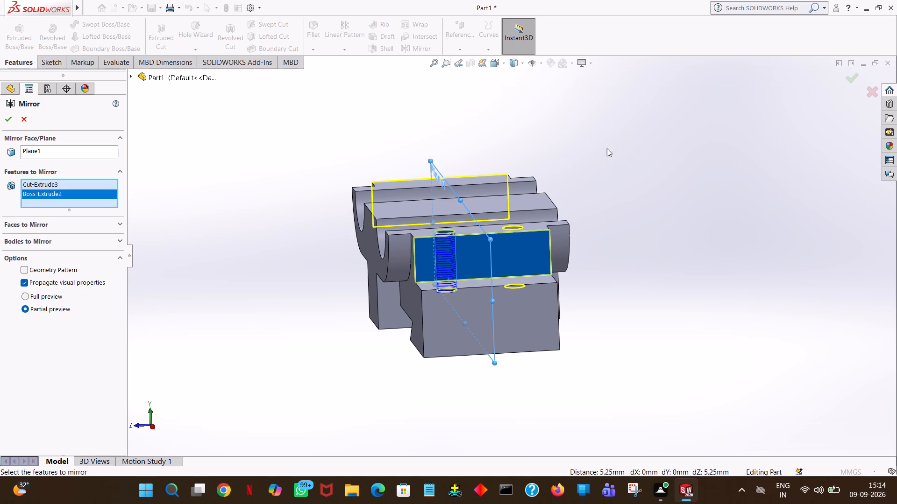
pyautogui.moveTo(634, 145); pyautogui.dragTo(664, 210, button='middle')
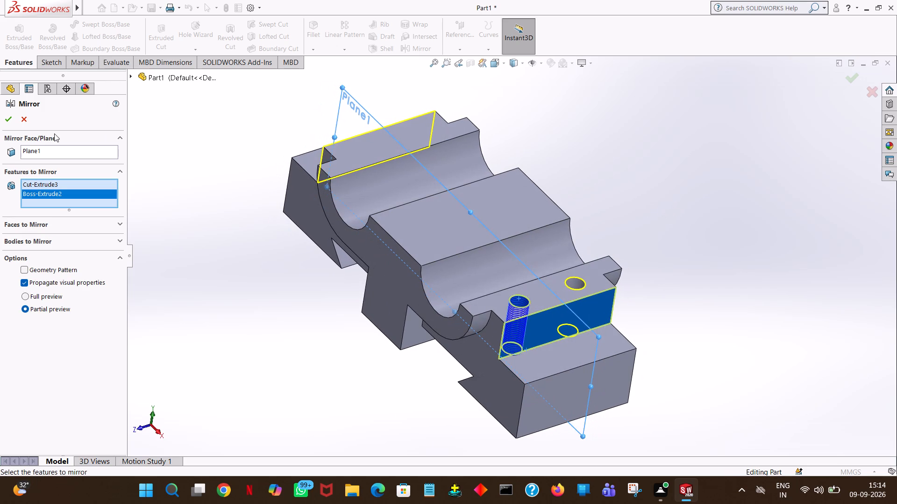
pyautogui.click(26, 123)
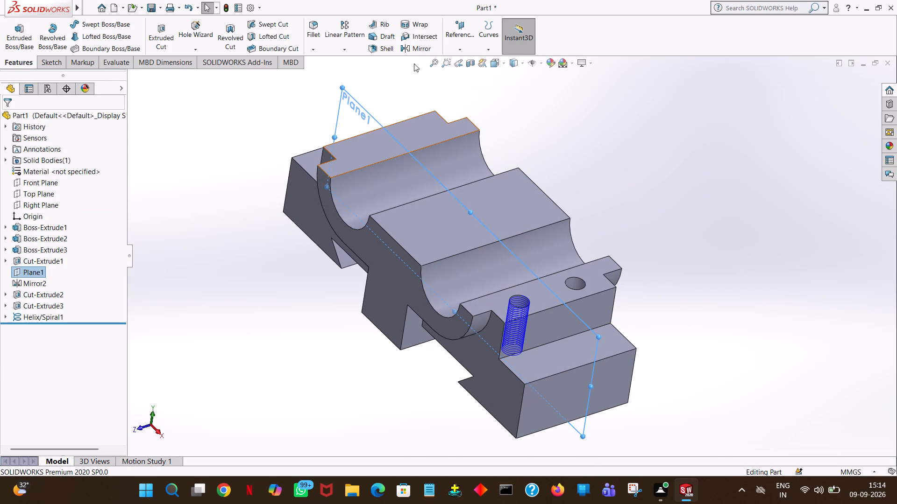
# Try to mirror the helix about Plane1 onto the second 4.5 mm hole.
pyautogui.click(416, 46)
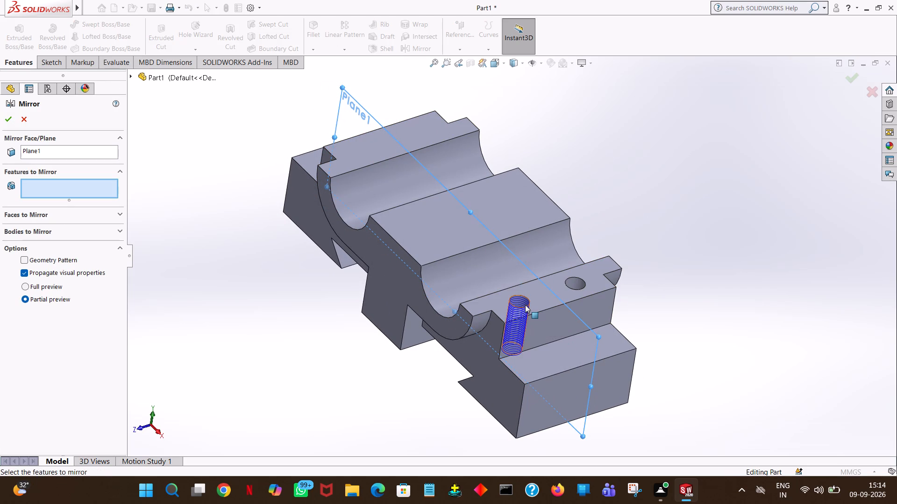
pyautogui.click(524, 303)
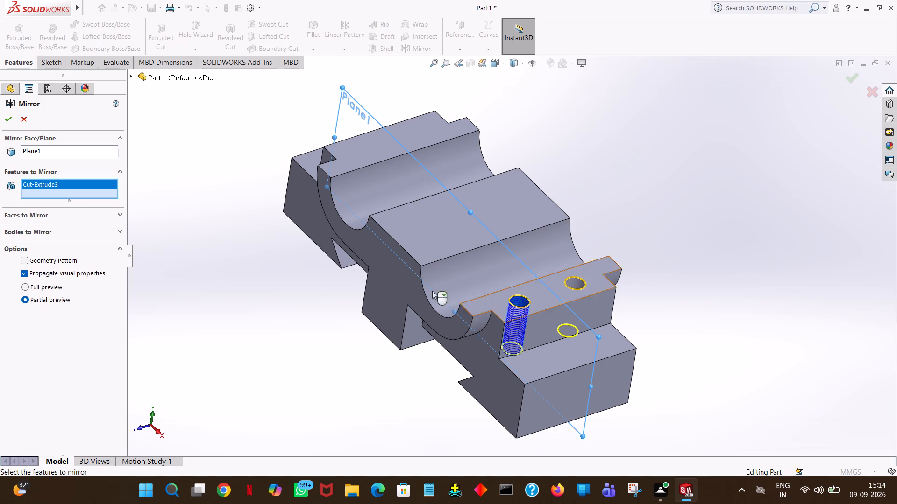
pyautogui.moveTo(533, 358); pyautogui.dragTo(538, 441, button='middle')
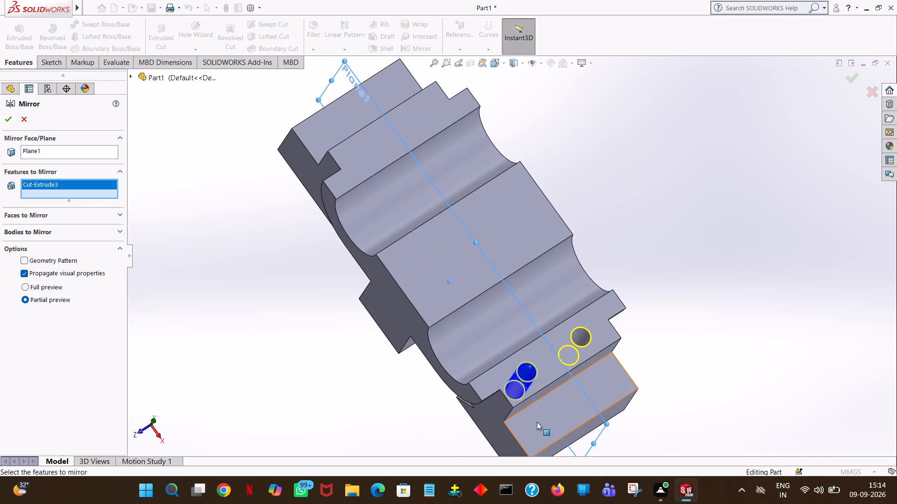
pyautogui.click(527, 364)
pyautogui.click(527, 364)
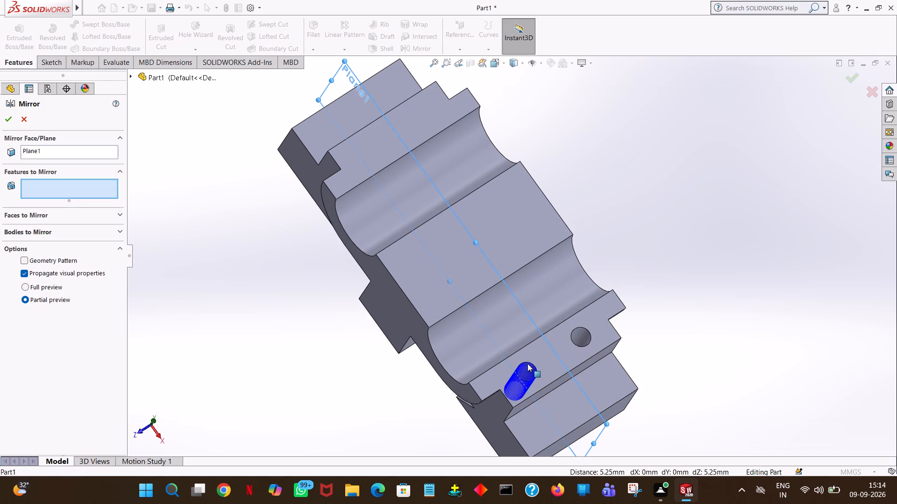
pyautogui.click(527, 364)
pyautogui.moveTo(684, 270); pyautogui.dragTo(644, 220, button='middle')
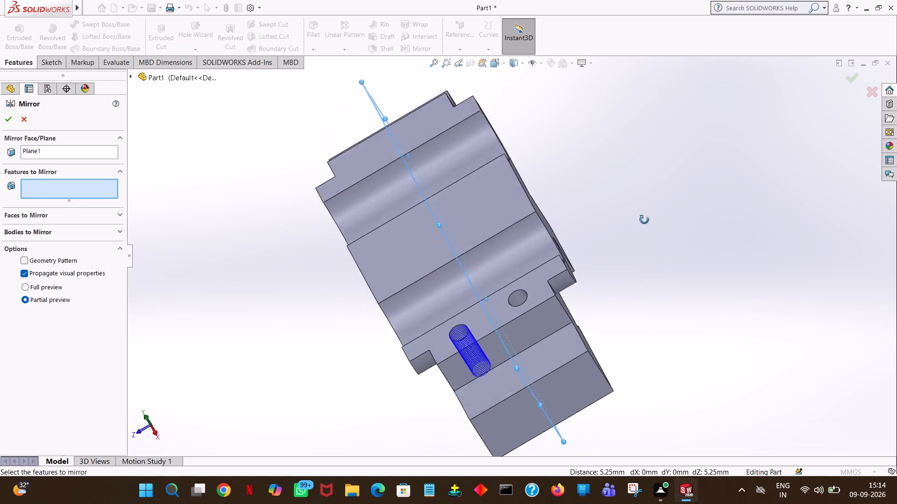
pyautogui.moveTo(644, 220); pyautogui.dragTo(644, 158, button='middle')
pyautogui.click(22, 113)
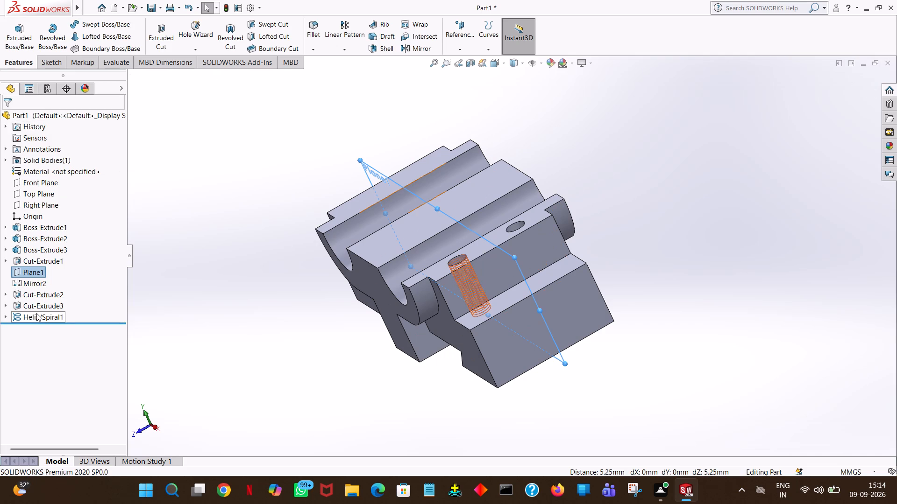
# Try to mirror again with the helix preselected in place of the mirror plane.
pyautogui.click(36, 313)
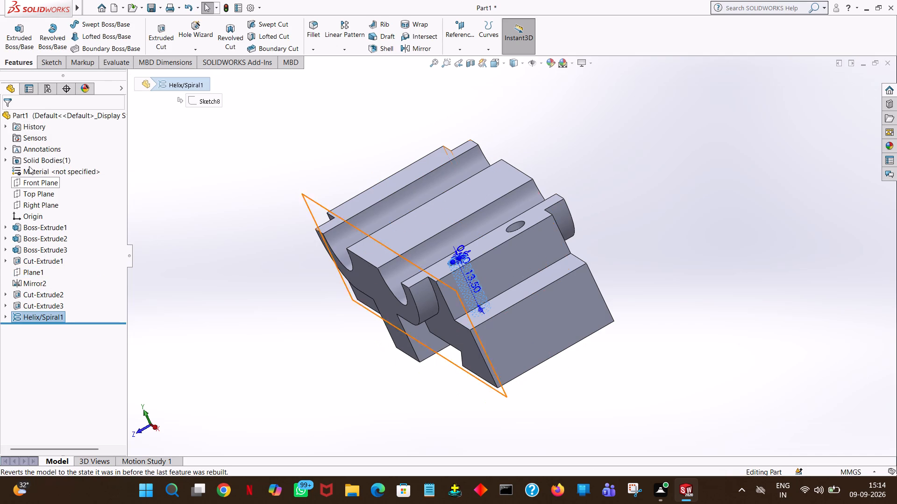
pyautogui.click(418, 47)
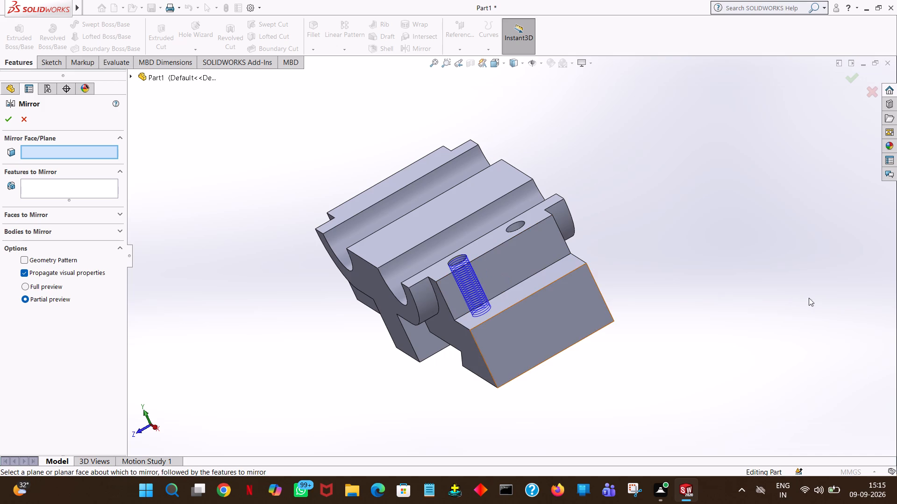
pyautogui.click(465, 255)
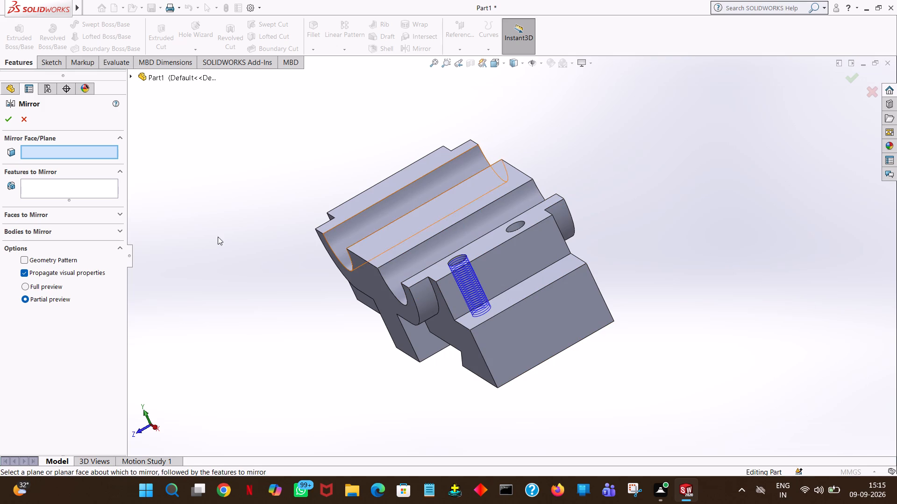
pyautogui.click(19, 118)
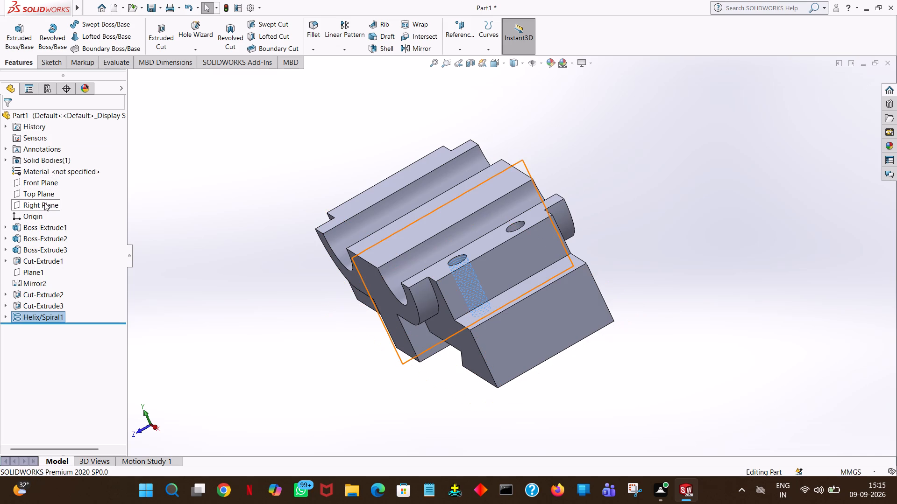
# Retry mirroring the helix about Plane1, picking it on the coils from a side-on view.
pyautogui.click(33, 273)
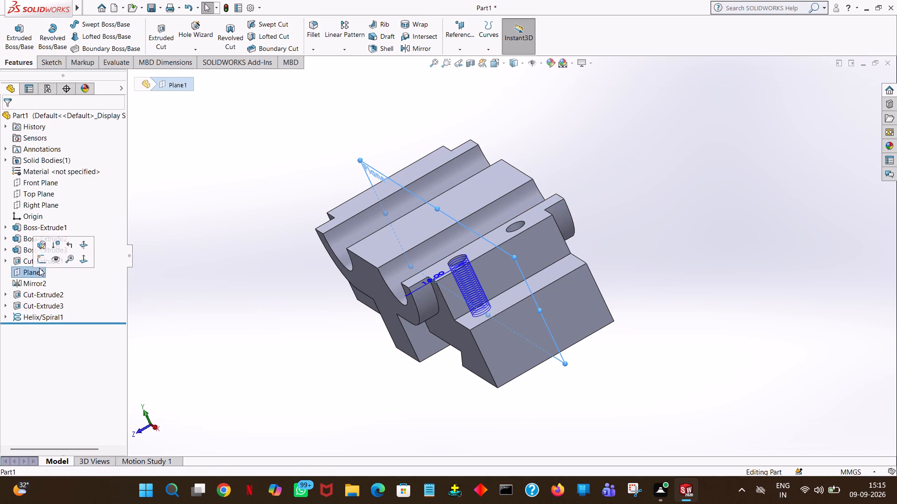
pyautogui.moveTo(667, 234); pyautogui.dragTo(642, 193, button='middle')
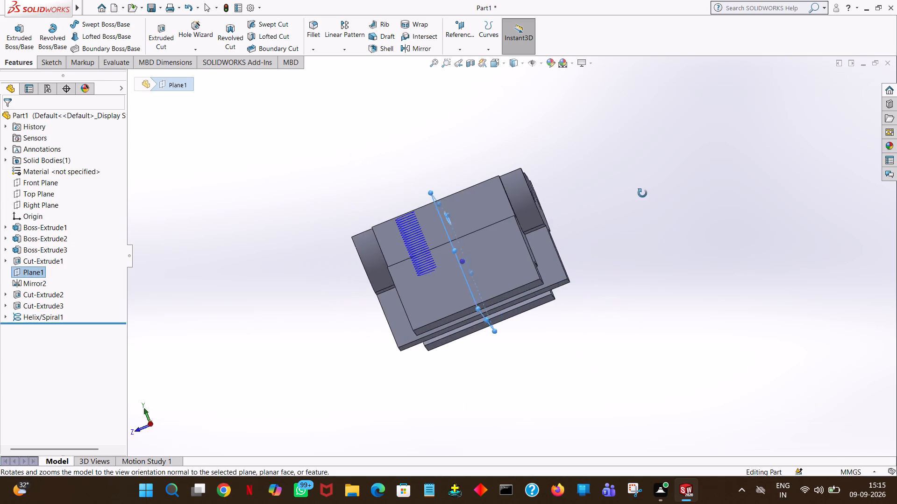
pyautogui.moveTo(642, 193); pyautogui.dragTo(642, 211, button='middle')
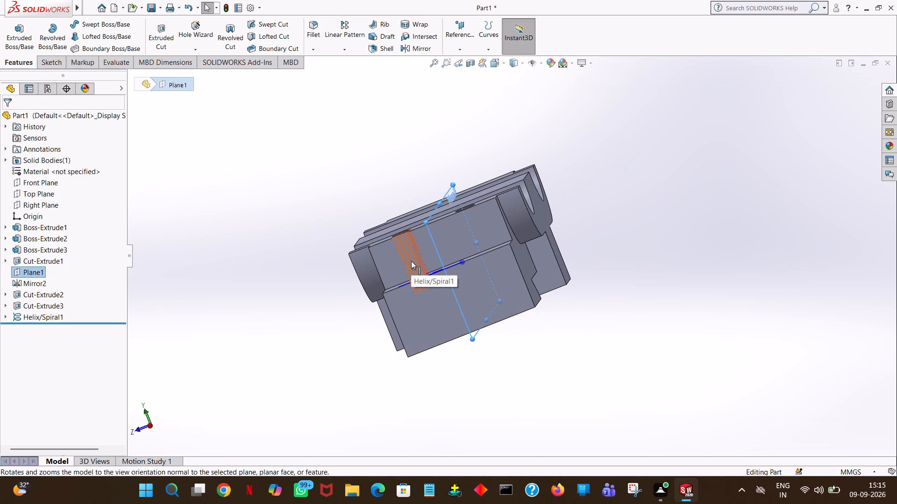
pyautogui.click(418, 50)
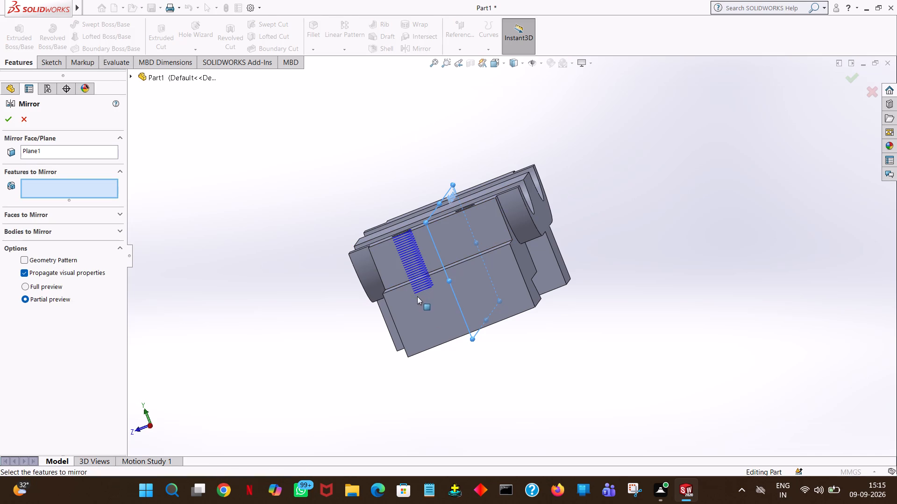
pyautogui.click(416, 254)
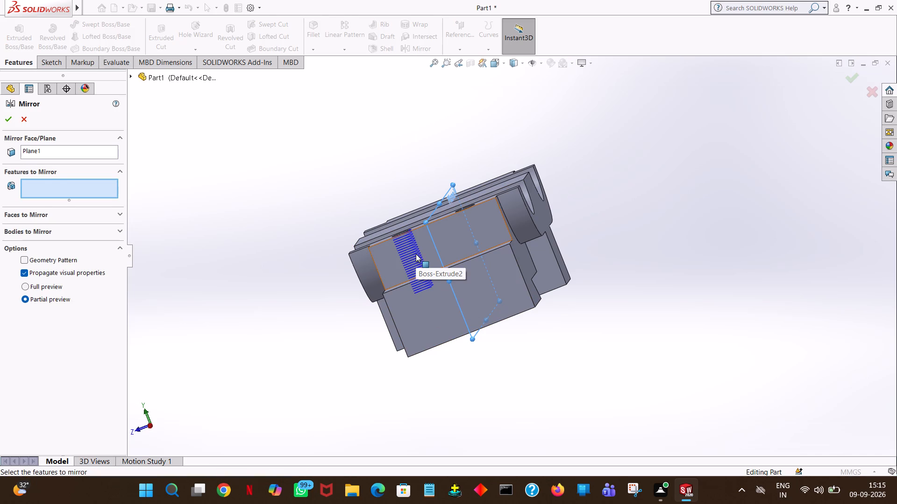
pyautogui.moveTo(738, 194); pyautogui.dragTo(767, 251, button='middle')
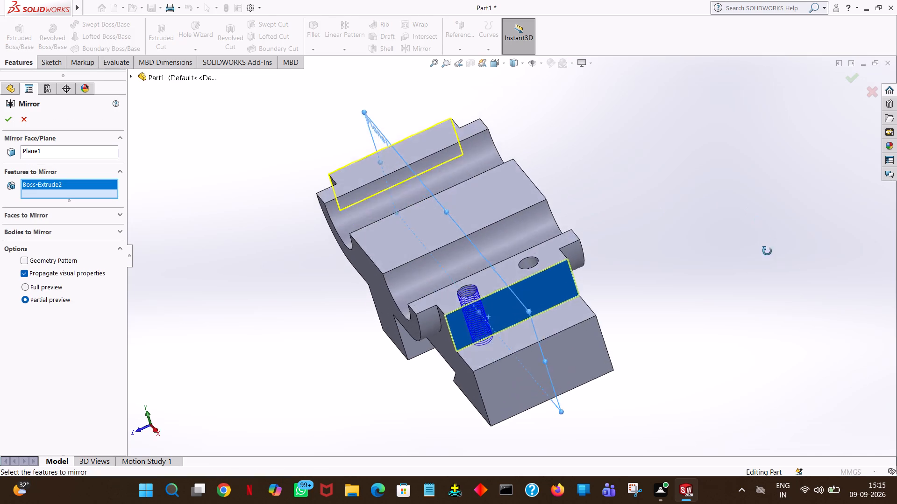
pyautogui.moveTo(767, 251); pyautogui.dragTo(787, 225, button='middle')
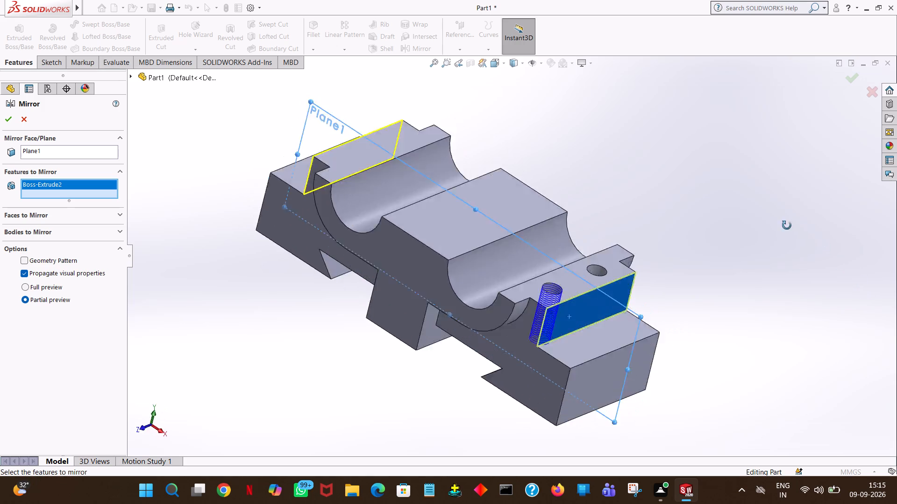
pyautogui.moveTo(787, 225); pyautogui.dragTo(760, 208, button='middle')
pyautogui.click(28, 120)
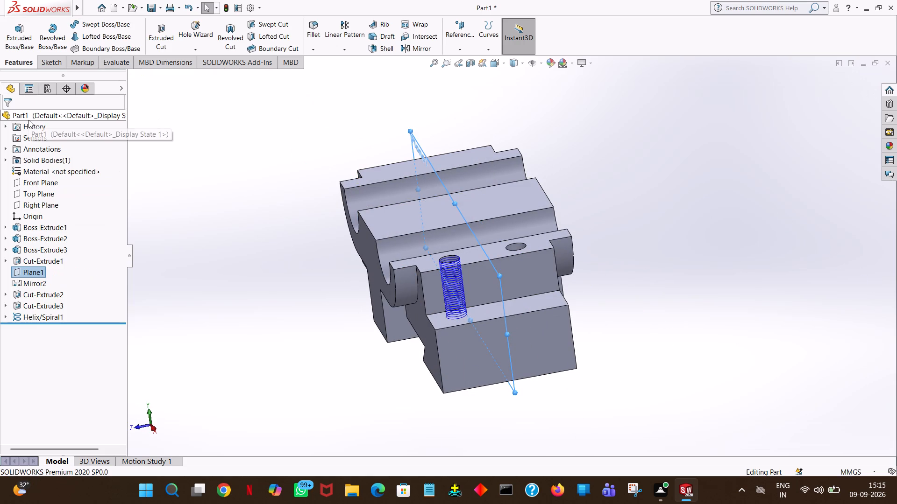
# Hide the helix in the clamp body's 4.5 mm hole.
pyautogui.click(446, 276)
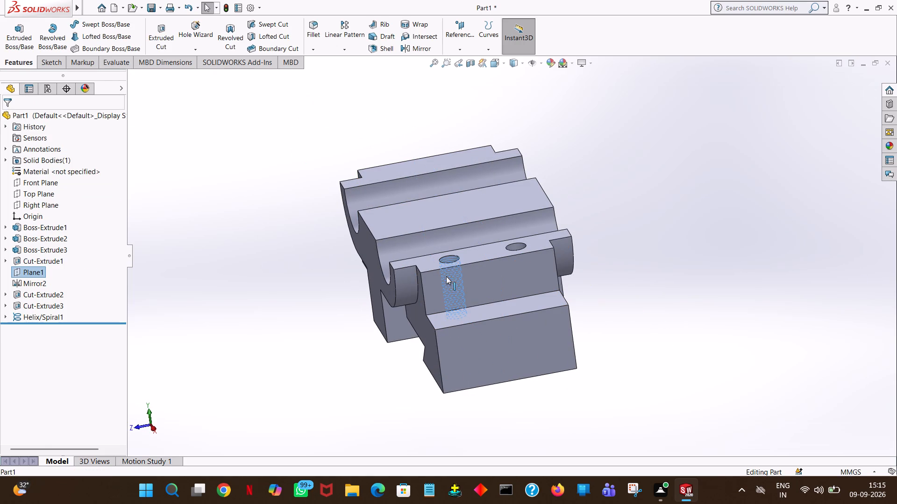
pyautogui.rightClick(446, 276)
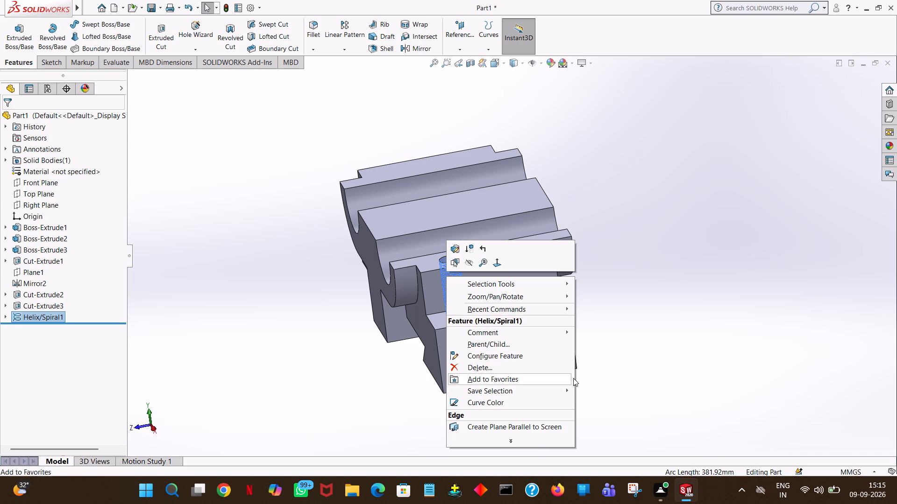
pyautogui.click(674, 335)
pyautogui.moveTo(605, 301); pyautogui.dragTo(616, 375, button='middle')
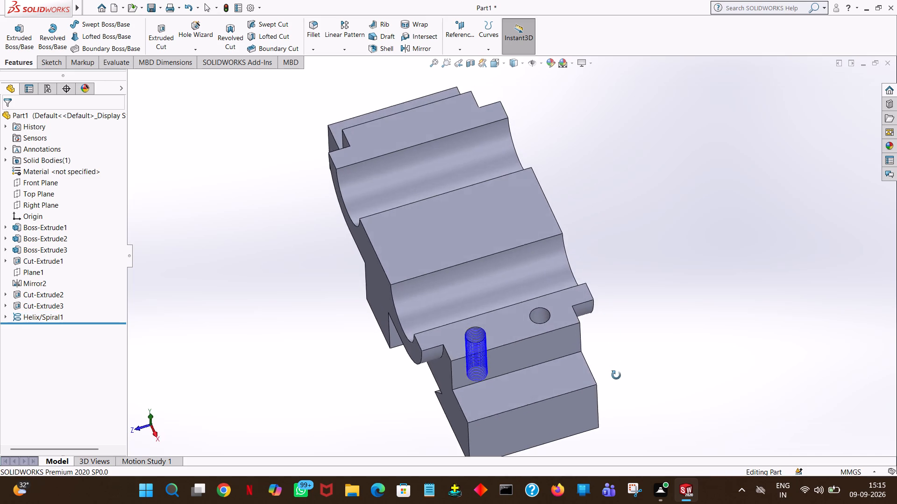
pyautogui.moveTo(616, 375); pyautogui.dragTo(619, 430, button='middle')
pyautogui.click(40, 321)
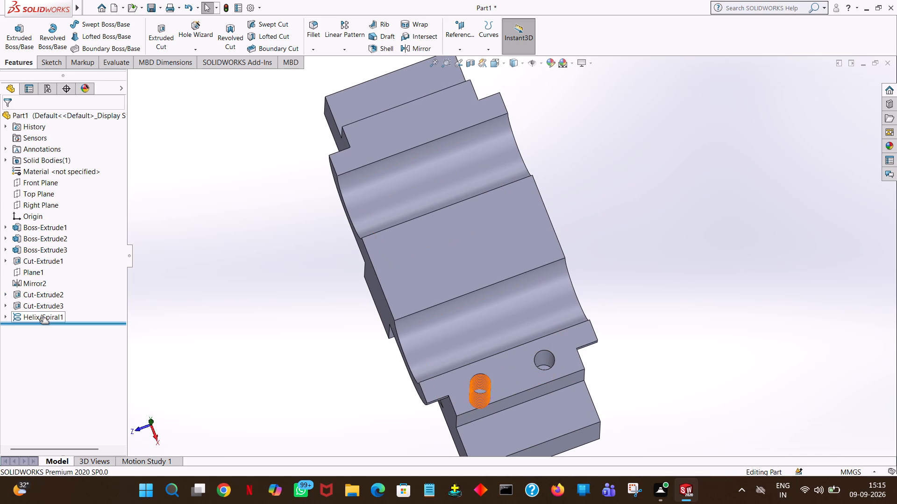
pyautogui.rightClick(40, 321)
pyautogui.click(127, 285)
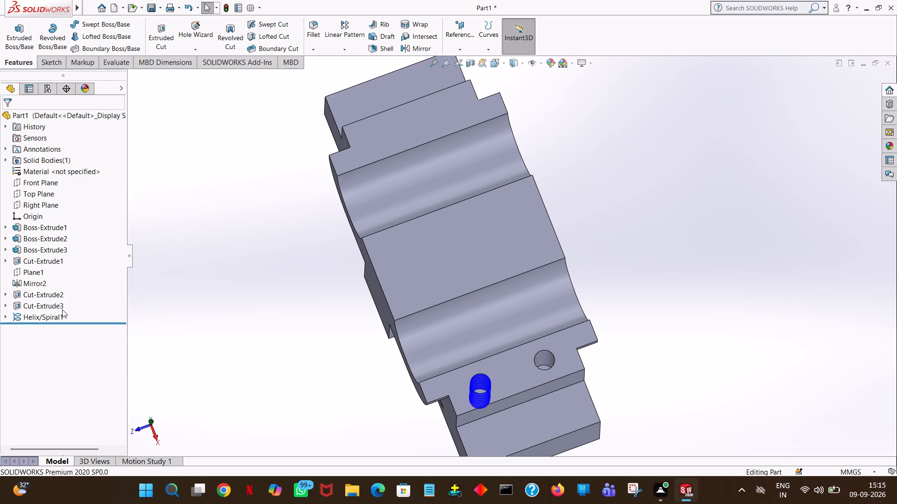
pyautogui.click(57, 319)
pyautogui.click(65, 306)
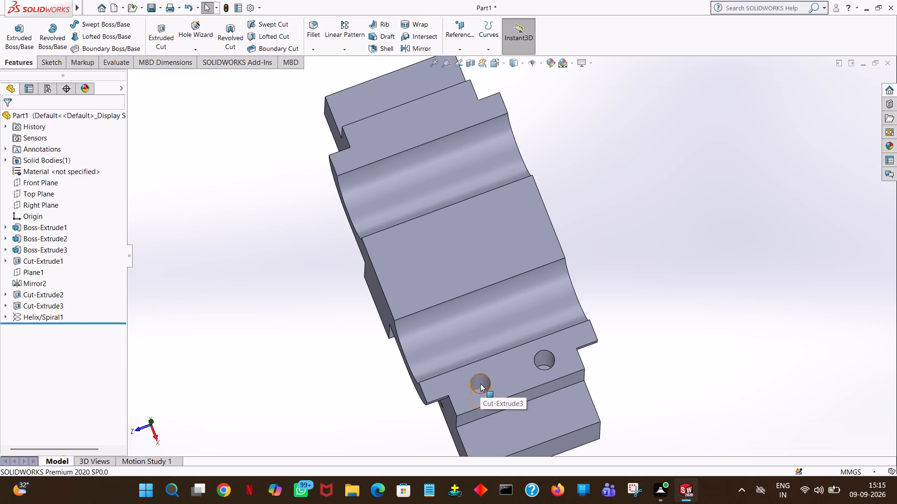
# Examine the two 4.5 mm holes and the surrounding step from several angles, ending in the isometric view.
pyautogui.keyDown('ctrl'); pyautogui.scroll(4, 480, 384); pyautogui.keyUp('ctrl')
pyautogui.keyDown('ctrl'); pyautogui.scroll(-7, 480, 384); pyautogui.keyUp('ctrl')
pyautogui.keyDown('ctrl'); pyautogui.scroll(1, 480, 384); pyautogui.keyUp('ctrl')
pyautogui.scroll(-1, 480, 384)
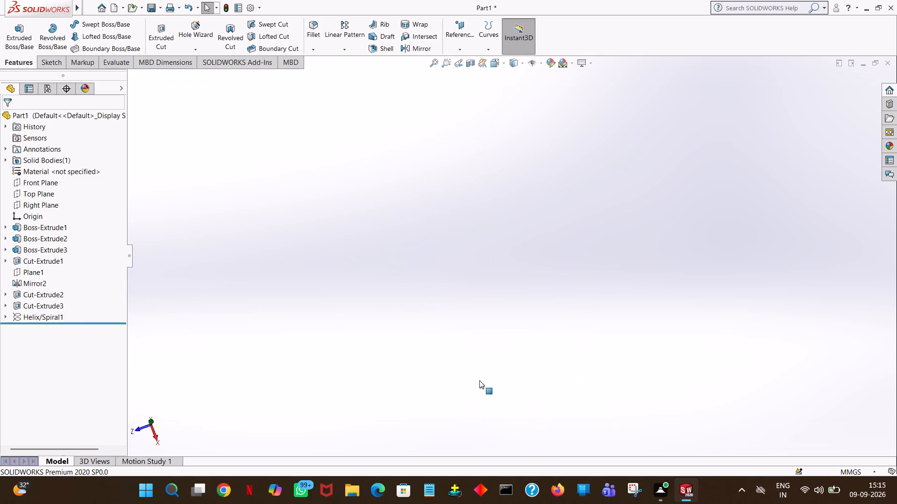
pyautogui.keyDown('ctrl'); pyautogui.scroll(-4, 479, 380); pyautogui.keyUp('ctrl')
pyautogui.keyDown('ctrl'); pyautogui.scroll(15, 479, 380); pyautogui.keyUp('ctrl')
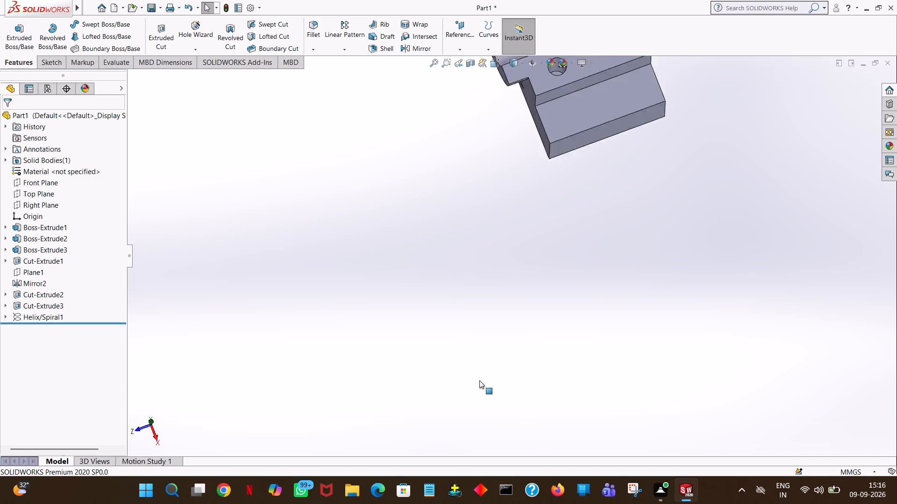
pyautogui.keyDown('ctrl'); pyautogui.scroll(4, 479, 380); pyautogui.keyUp('ctrl')
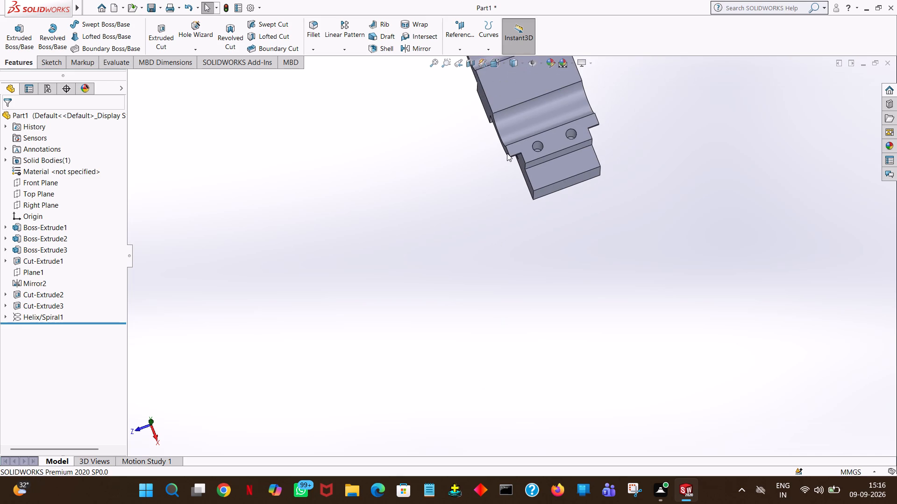
pyautogui.keyDown('ctrl'); pyautogui.scroll(5, 548, 131); pyautogui.keyUp('ctrl')
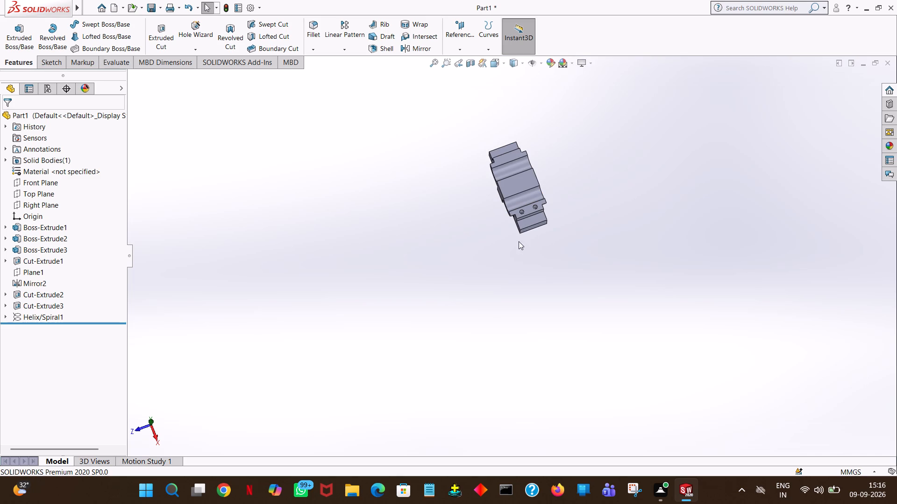
pyautogui.keyDown('ctrl'); pyautogui.scroll(1, 526, 213); pyautogui.keyUp('ctrl')
pyautogui.keyDown('ctrl'); pyautogui.scroll(-5, 526, 213); pyautogui.keyUp('ctrl')
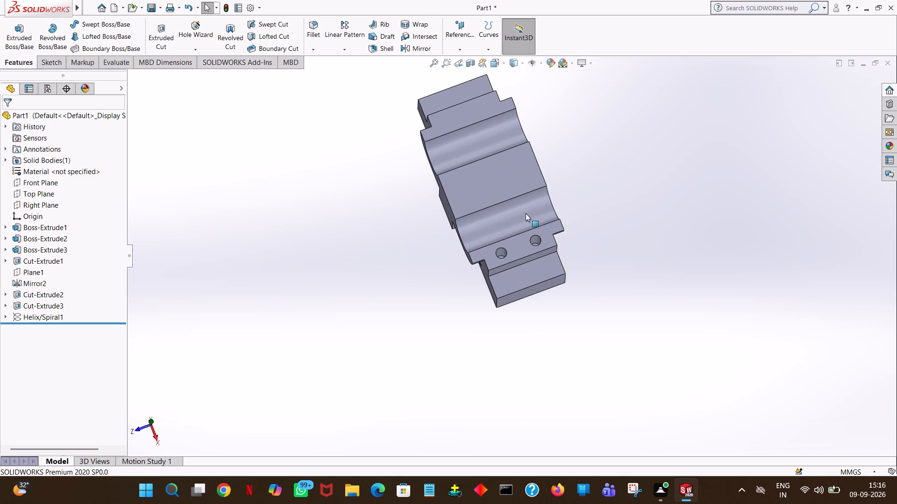
pyautogui.keyDown('ctrl'); pyautogui.scroll(-5, 526, 213); pyautogui.keyUp('ctrl')
pyautogui.scroll(1, 526, 213)
pyautogui.scroll(-1, 526, 213)
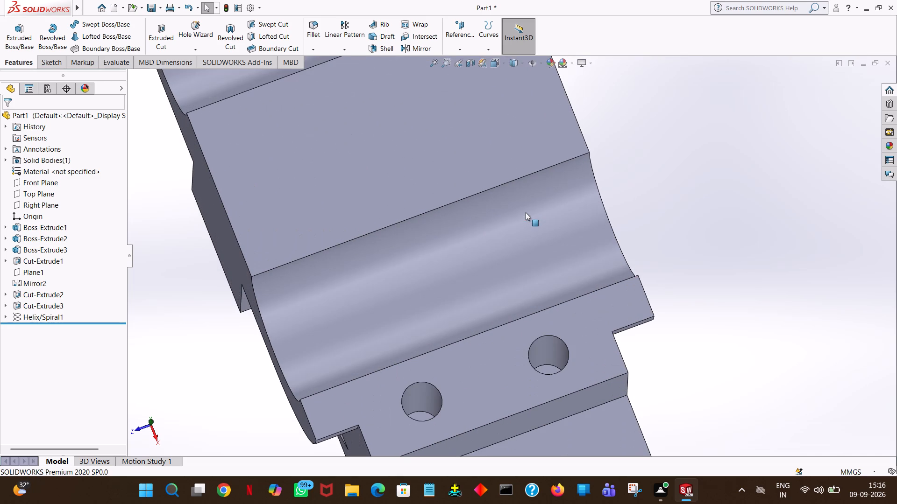
pyautogui.moveTo(477, 350); pyautogui.dragTo(445, 330, button='middle')
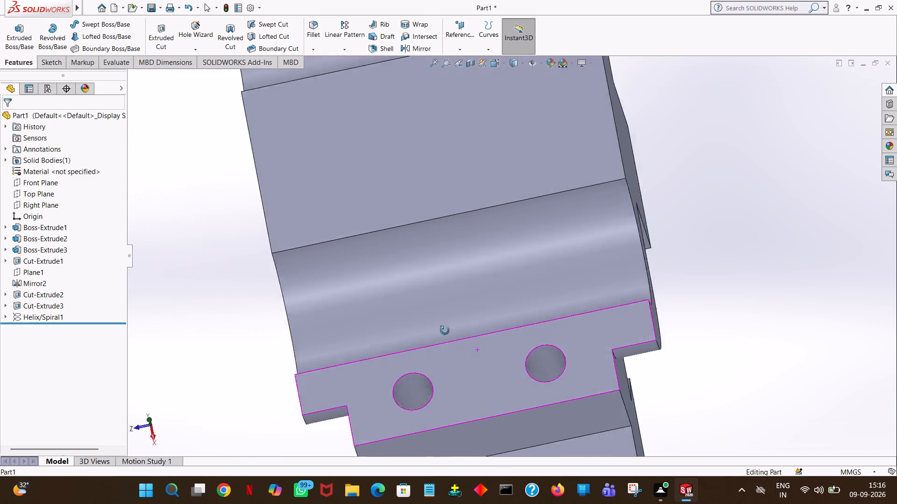
pyautogui.moveTo(445, 330); pyautogui.dragTo(450, 434, button='middle')
pyautogui.moveTo(490, 408); pyautogui.dragTo(516, 403, button='middle')
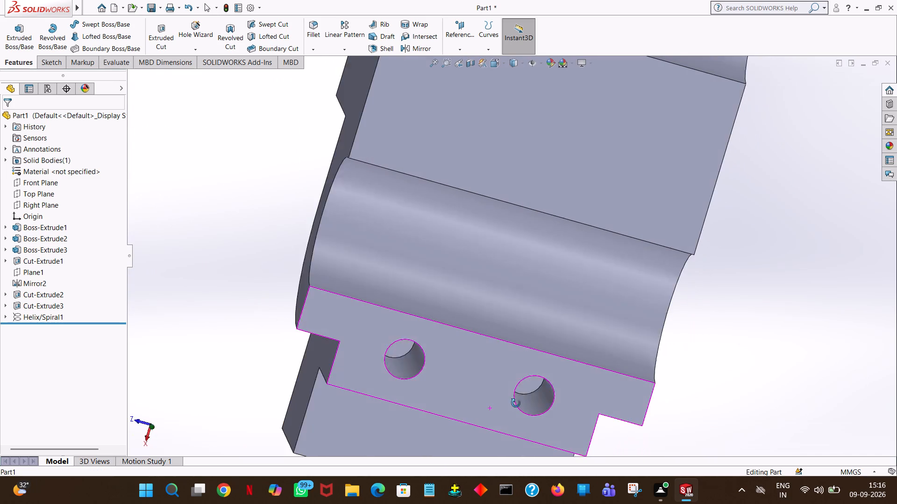
pyautogui.moveTo(516, 403); pyautogui.dragTo(555, 315, button='middle')
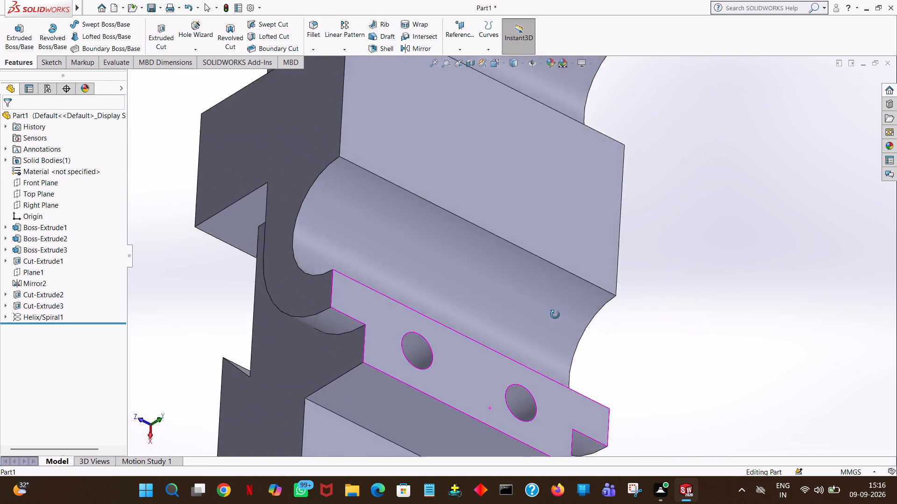
pyautogui.moveTo(555, 315); pyautogui.dragTo(487, 197, button='middle')
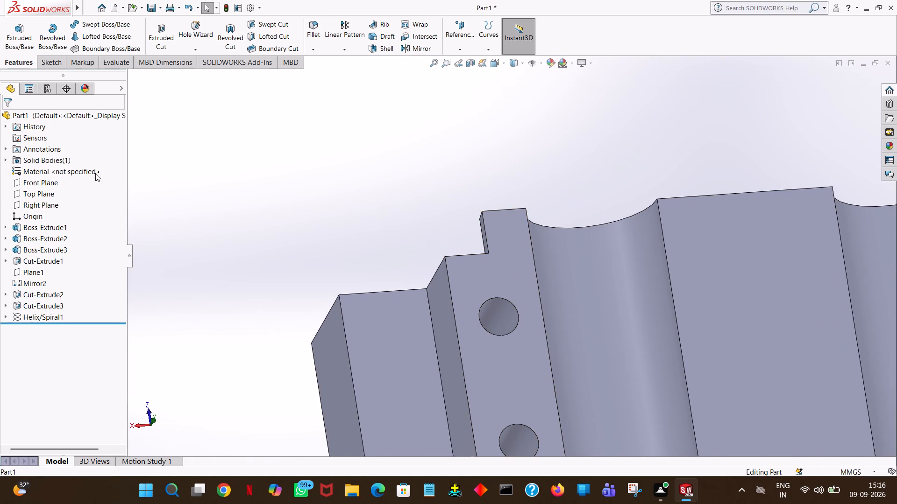
pyautogui.hotkey('ctrl', '7')
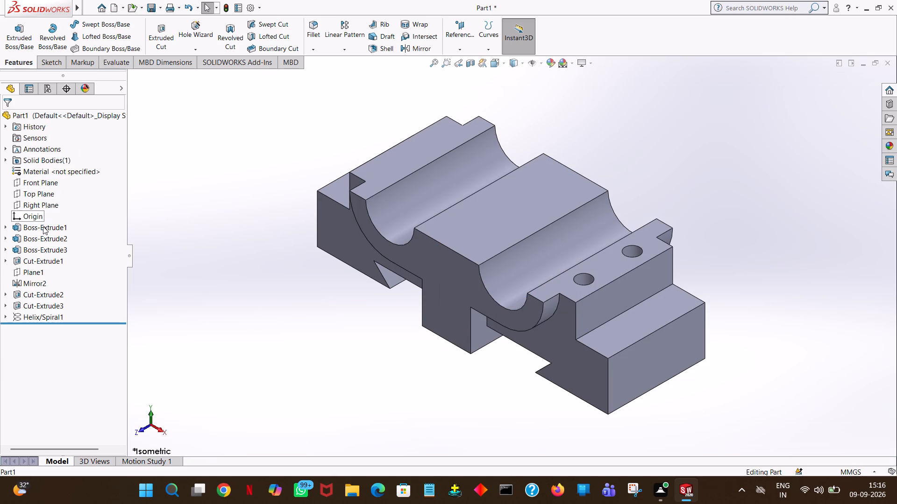
# Mirror the cut for the two 4.5 mm holes about the Right Plane onto the clamp body's opposite step.
pyautogui.click(45, 203)
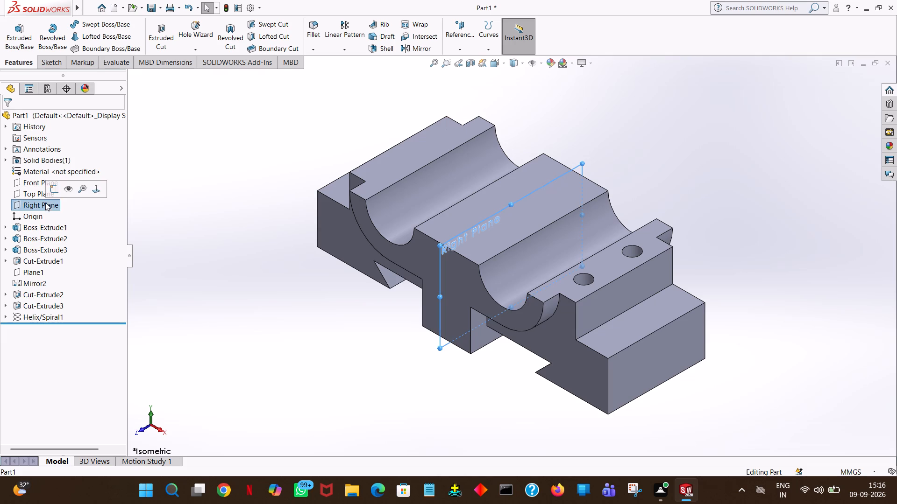
pyautogui.moveTo(203, 176); pyautogui.dragTo(261, 179, button='middle')
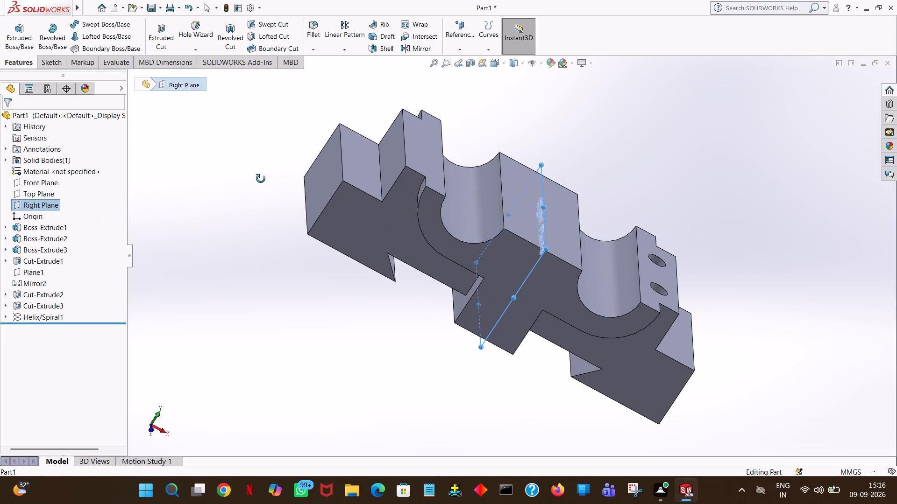
pyautogui.moveTo(261, 179); pyautogui.dragTo(261, 177, button='middle')
pyautogui.click(414, 47)
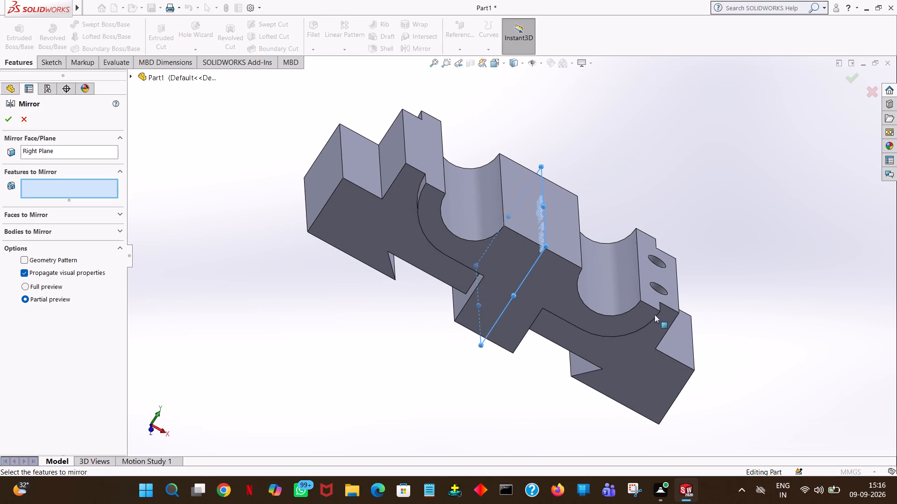
pyautogui.click(661, 290)
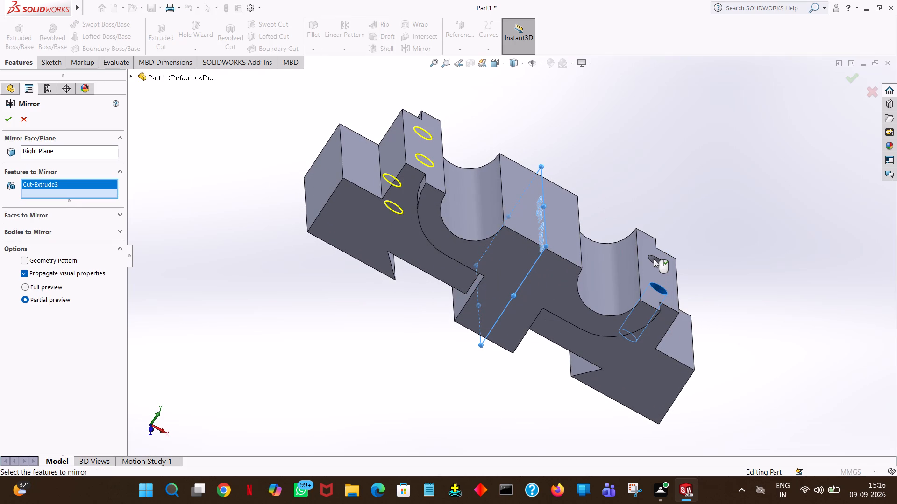
pyautogui.click(654, 259)
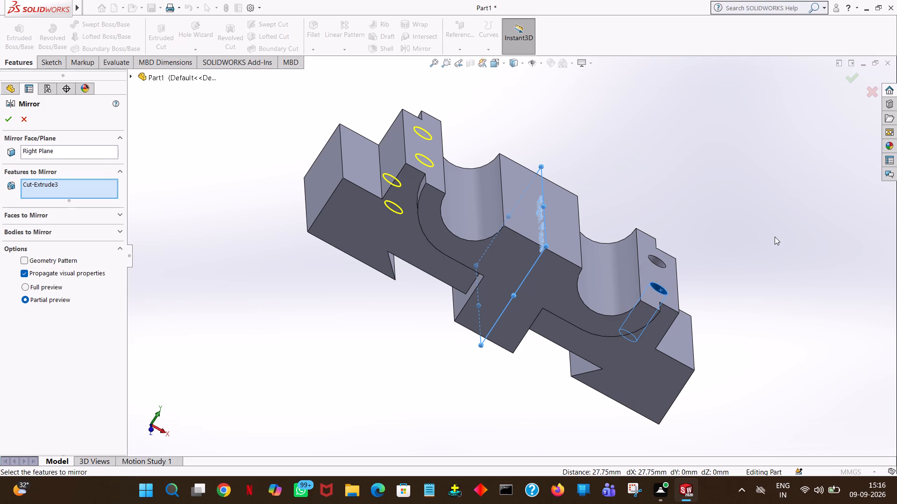
pyautogui.moveTo(776, 238); pyautogui.dragTo(708, 213, button='middle')
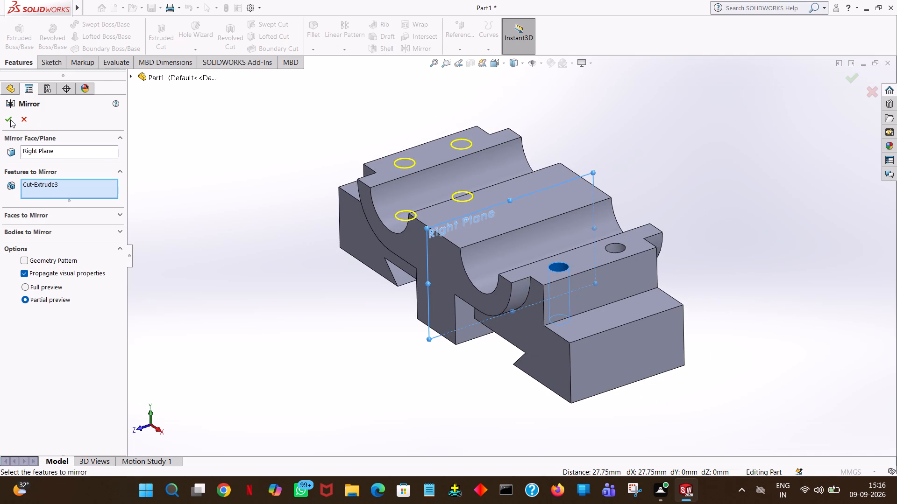
pyautogui.click(8, 119)
pyautogui.click(632, 143)
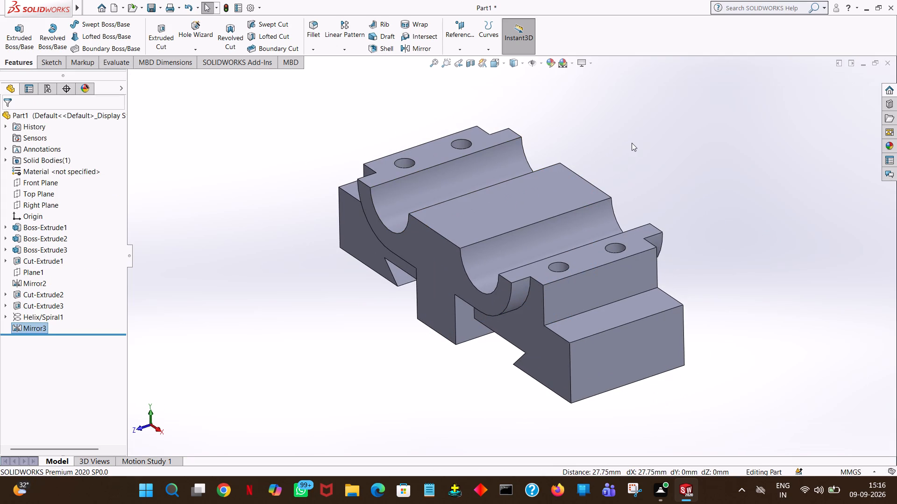
# Examine the clamp body from the end, top, underside and front to check the holes, saddles and dovetail slots.
pyautogui.middleClick(633, 146)
pyautogui.moveTo(578, 162); pyautogui.dragTo(334, 232, button='middle')
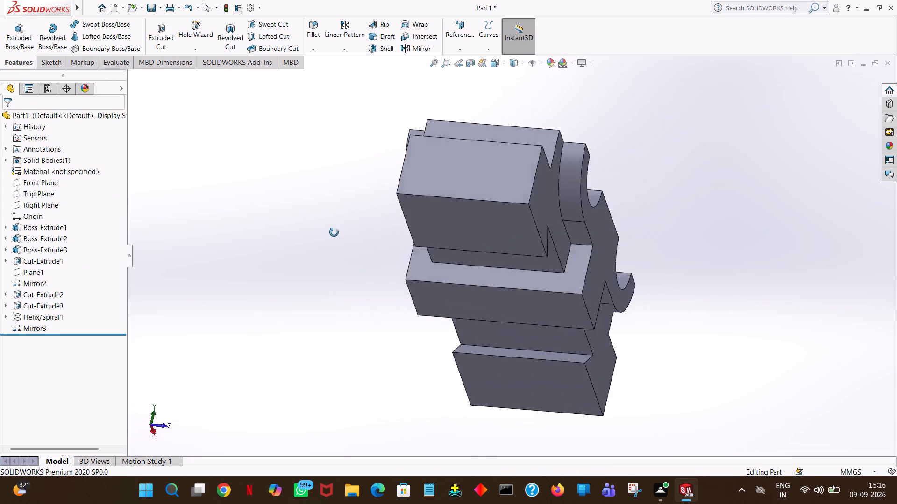
pyautogui.moveTo(334, 232); pyautogui.dragTo(543, 217, button='middle')
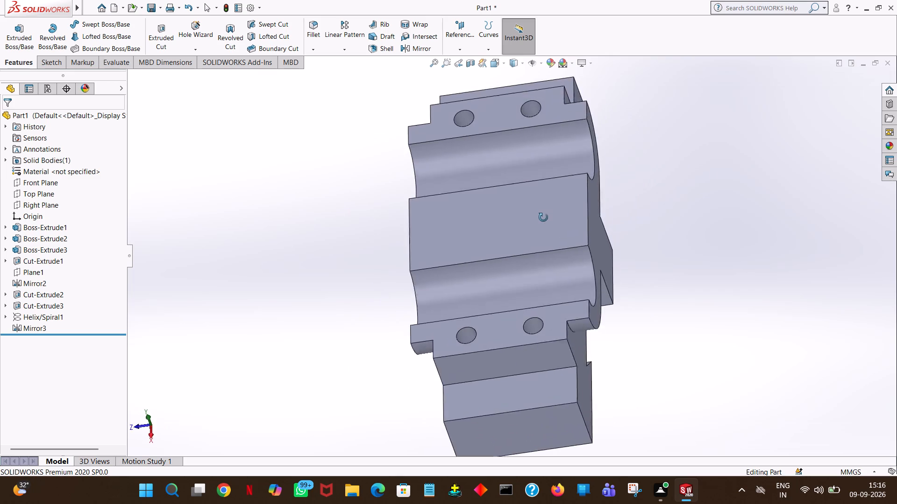
pyautogui.moveTo(543, 217); pyautogui.dragTo(591, 69, button='middle')
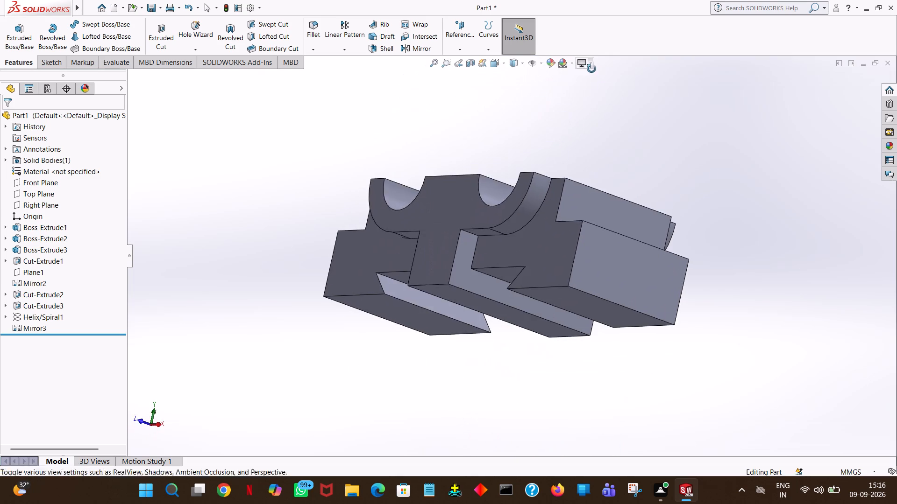
pyautogui.moveTo(591, 69); pyautogui.dragTo(598, 73, button='middle')
pyautogui.moveTo(630, 92); pyautogui.dragTo(693, 123, button='middle')
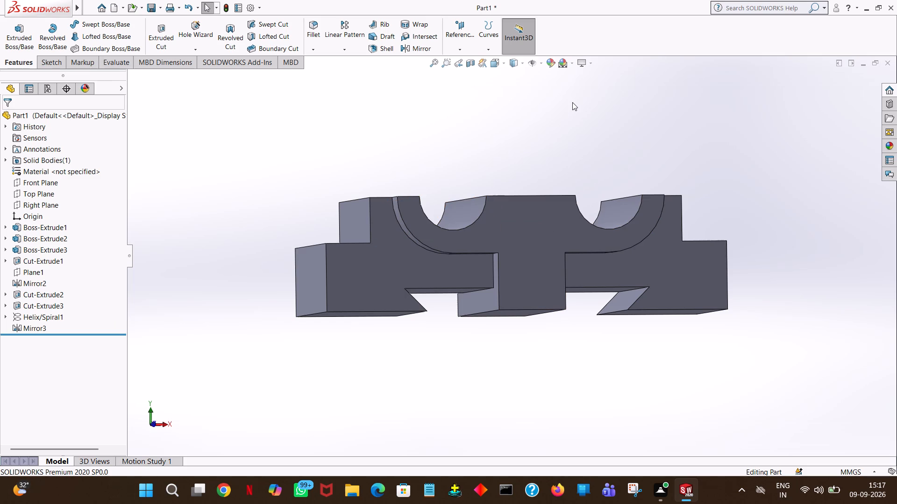
pyautogui.moveTo(572, 103); pyautogui.dragTo(568, 129, button='middle')
pyautogui.middleClick(568, 129)
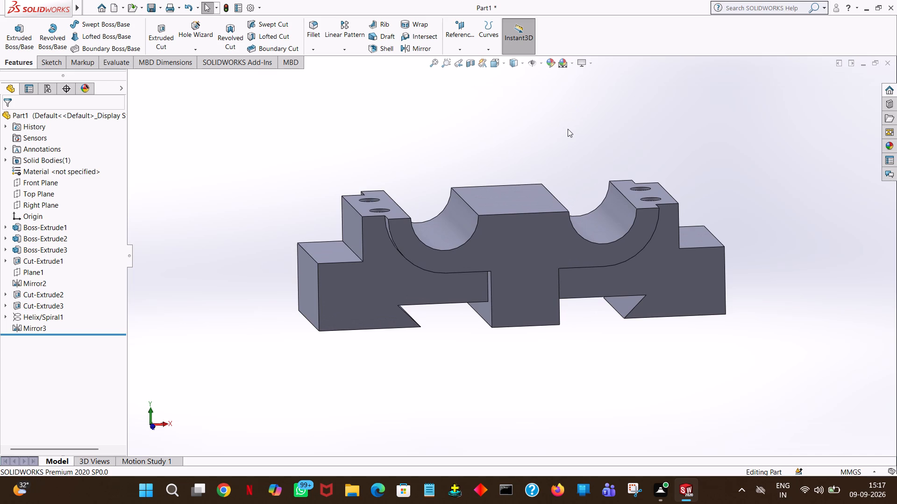
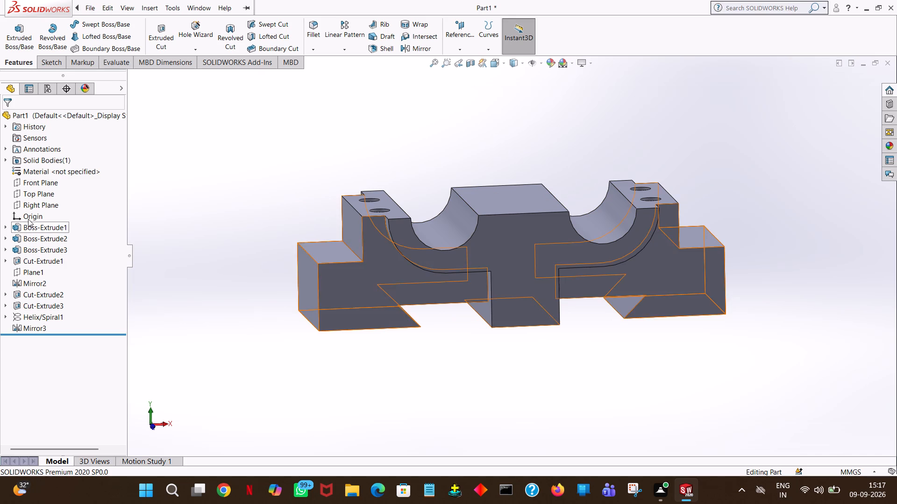
# Create a reference plane offset 35 mm above the Top Plane, over the clamp body.
pyautogui.click(28, 193)
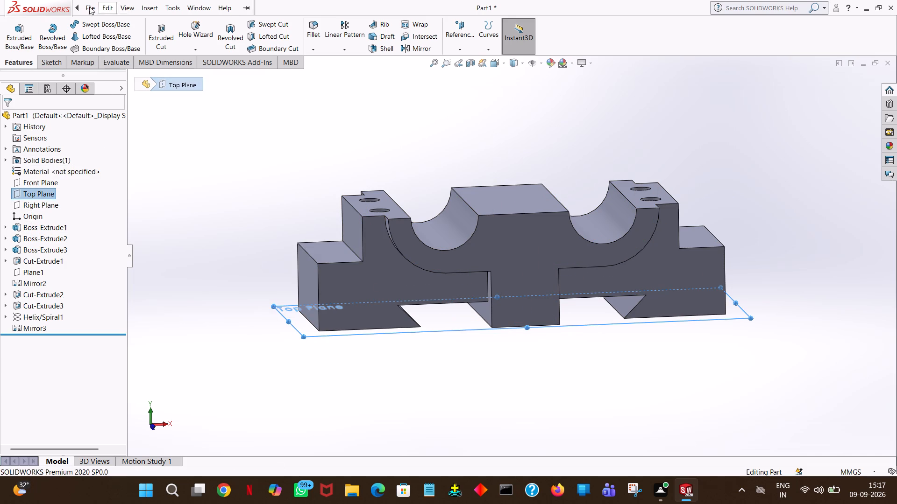
pyautogui.click(459, 47)
pyautogui.click(463, 58)
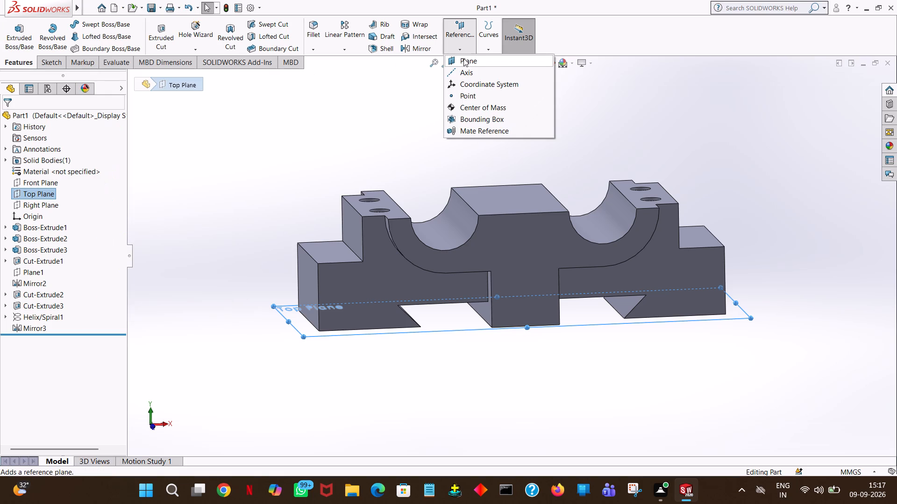
pyautogui.moveTo(537, 152); pyautogui.dragTo(536, 107, button='middle')
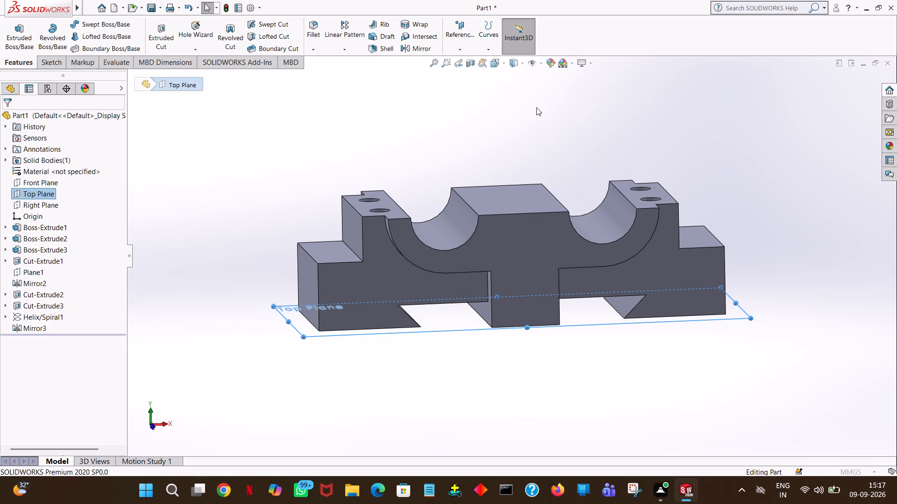
pyautogui.moveTo(536, 107); pyautogui.dragTo(538, 102, button='middle')
pyautogui.moveTo(578, 110); pyautogui.dragTo(669, 161, button='middle')
pyautogui.moveTo(416, 145); pyautogui.dragTo(511, 155, button='middle')
pyautogui.middleClick(605, 147)
pyautogui.moveTo(577, 153); pyautogui.dragTo(541, 157, button='middle')
pyautogui.moveTo(531, 158); pyautogui.dragTo(519, 159, button='middle')
pyautogui.moveTo(605, 113); pyautogui.dragTo(612, 111, button='middle')
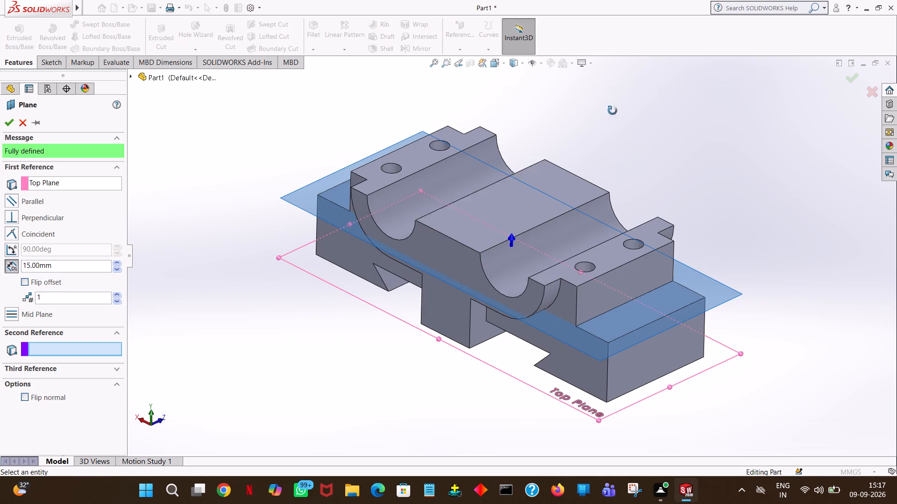
pyautogui.moveTo(612, 111); pyautogui.dragTo(646, 77, button='middle')
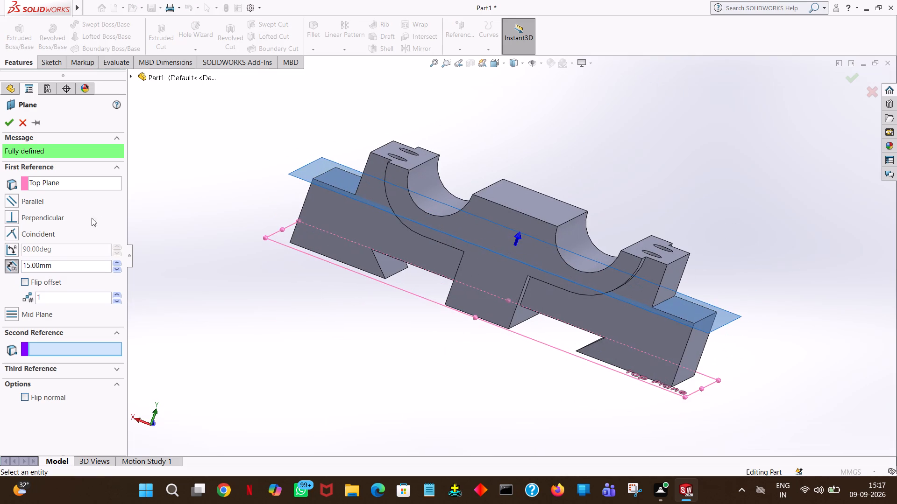
pyautogui.click(118, 265)
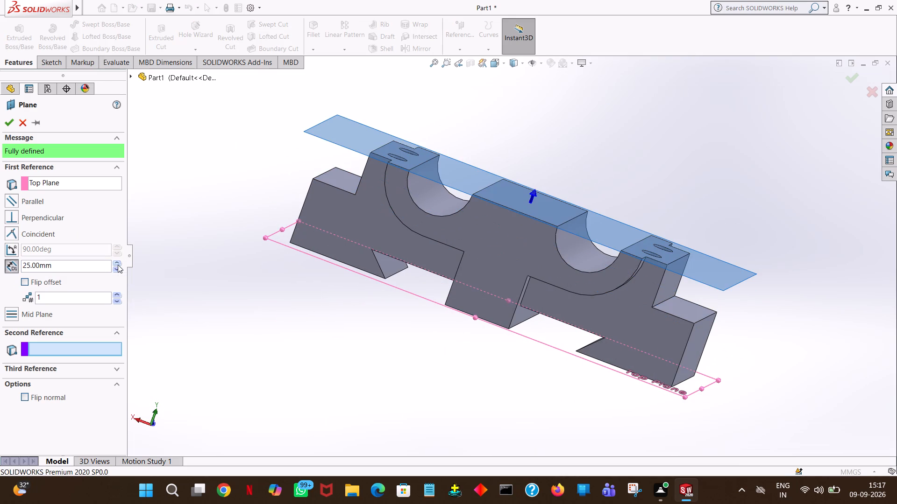
pyautogui.click(118, 265)
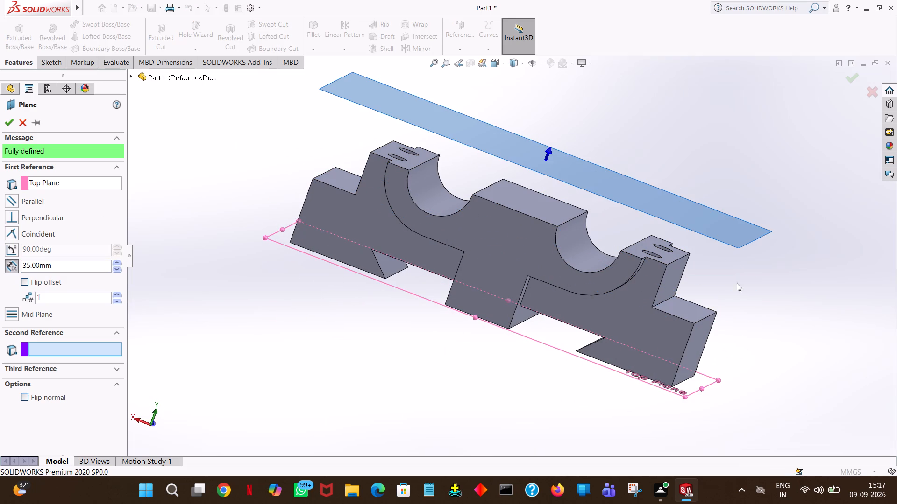
pyautogui.middleClick(706, 111)
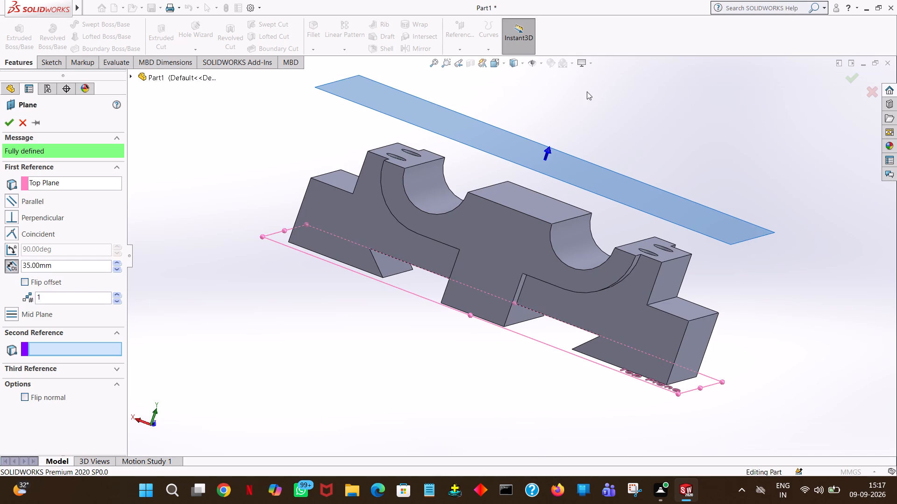
pyautogui.moveTo(594, 107); pyautogui.dragTo(657, 224, button='middle')
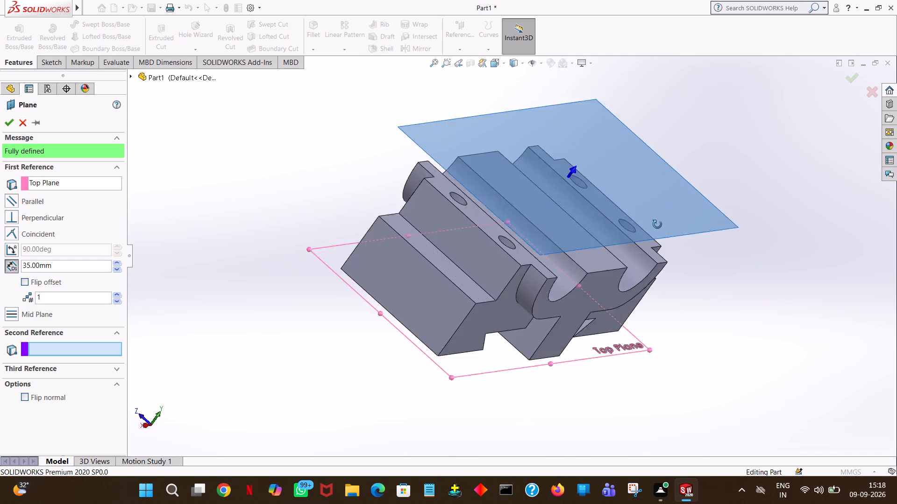
pyautogui.moveTo(657, 224); pyautogui.dragTo(636, 172, button='middle')
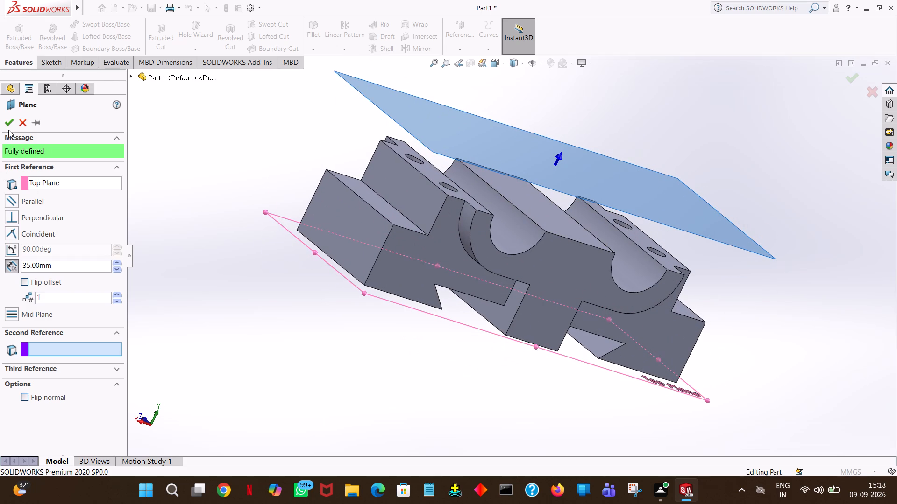
pyautogui.click(8, 127)
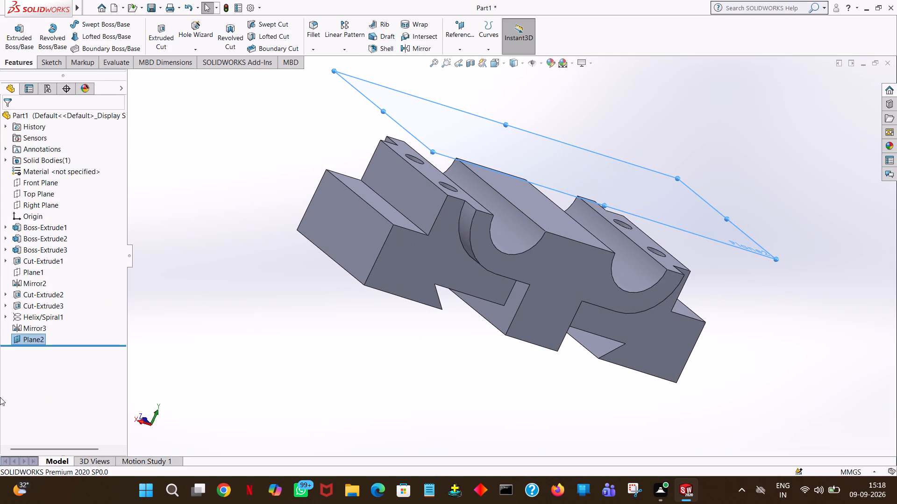
# On the new offset plane, sketch a closed 70 by 30 mm line rectangle snapped to the corners of the clamp body's raised middle section.
pyautogui.click(19, 343)
pyautogui.click(25, 331)
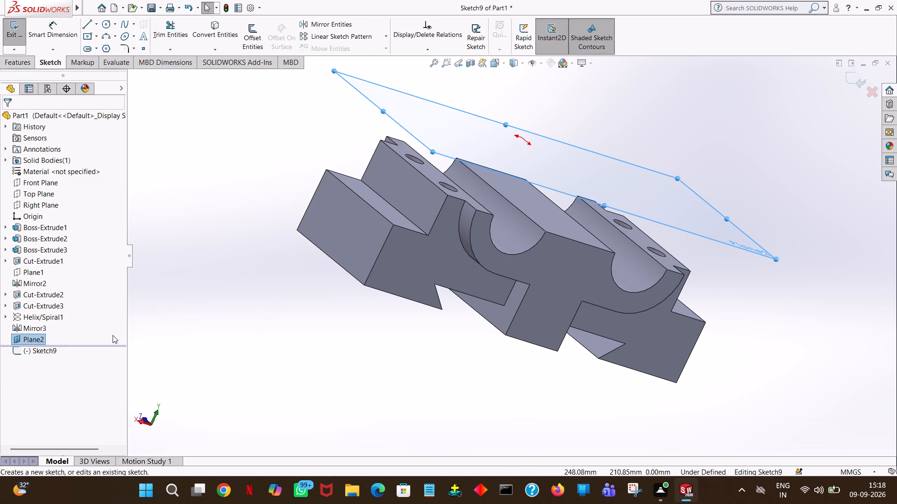
pyautogui.press('space')
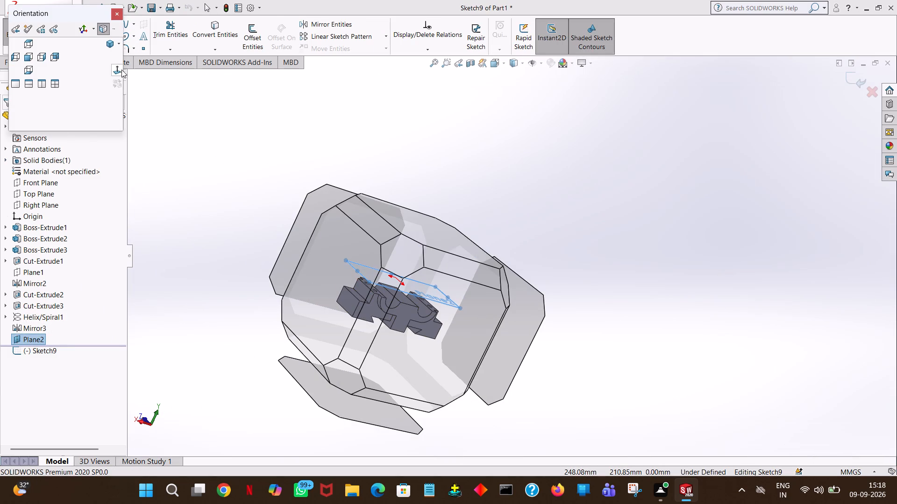
pyautogui.click(121, 70)
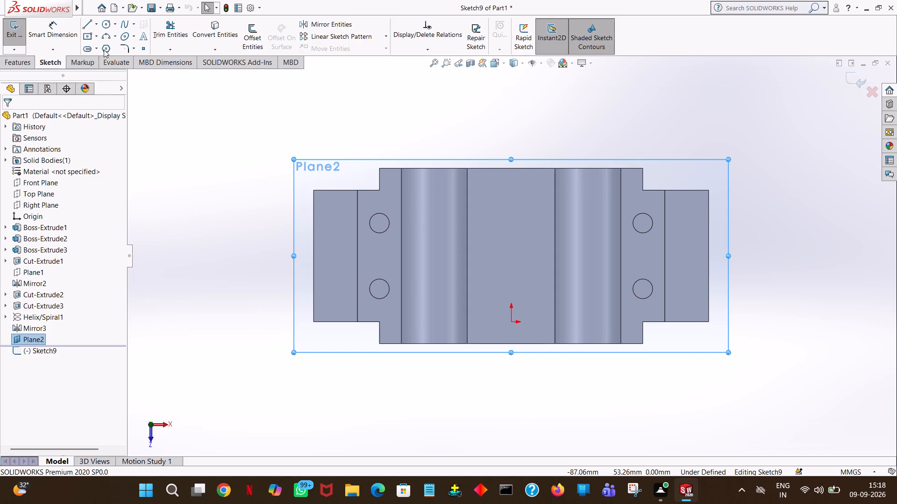
pyautogui.click(85, 26)
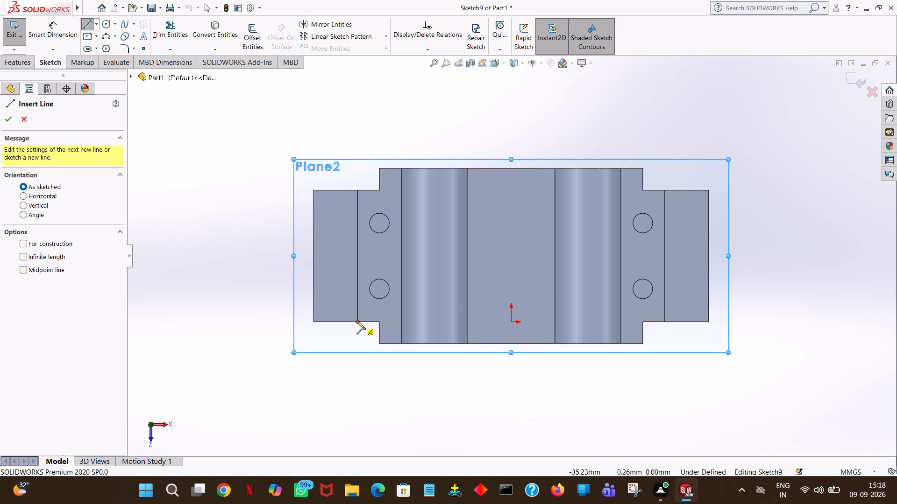
pyautogui.click(356, 321)
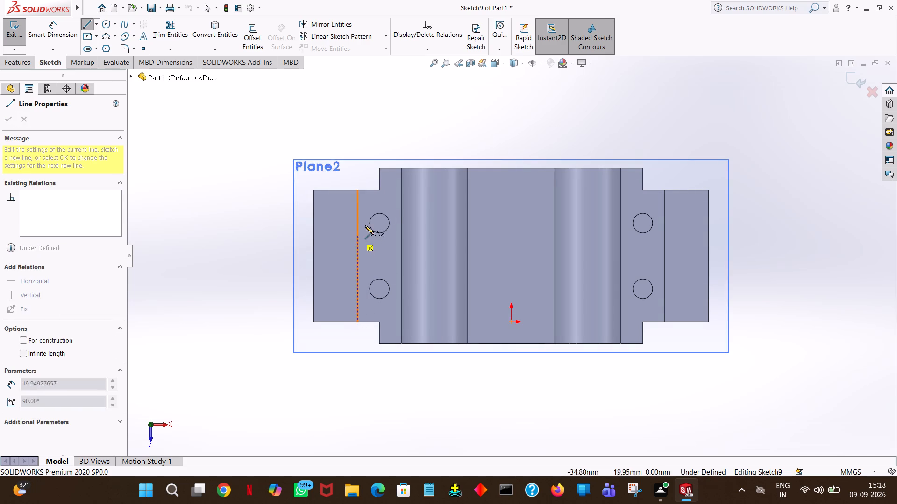
pyautogui.click(356, 189)
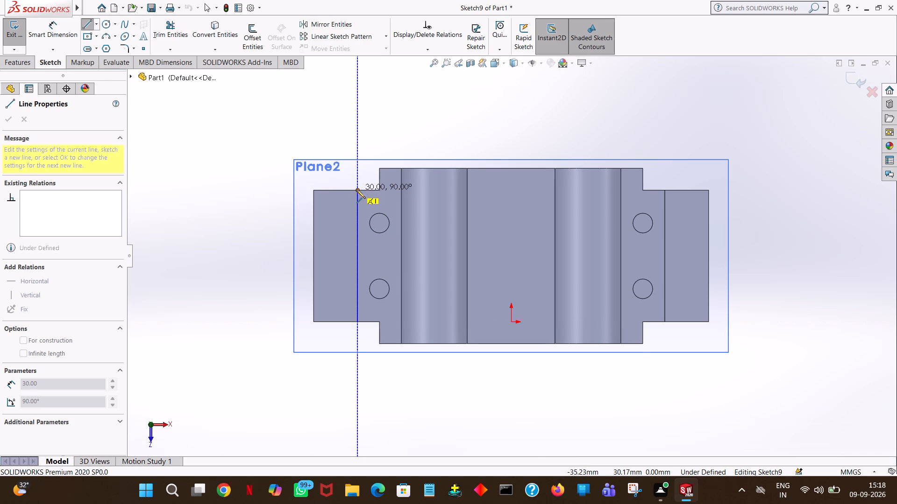
pyautogui.click(665, 189)
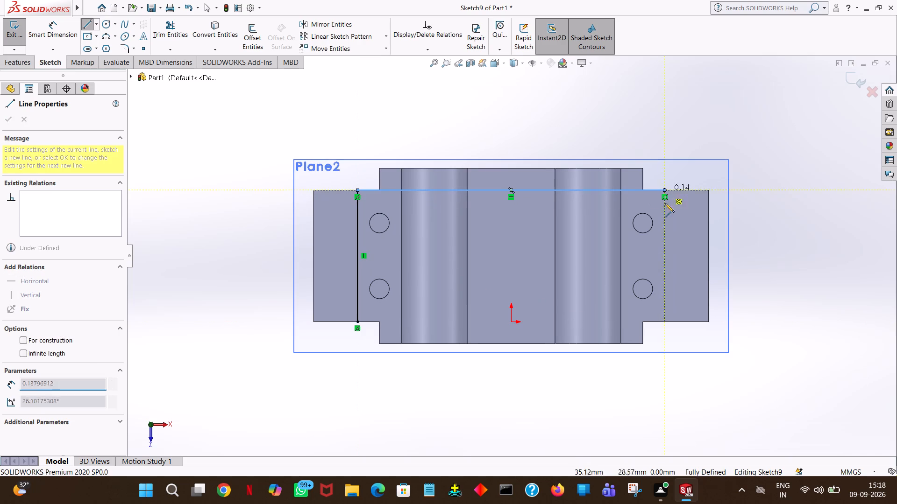
pyautogui.click(665, 321)
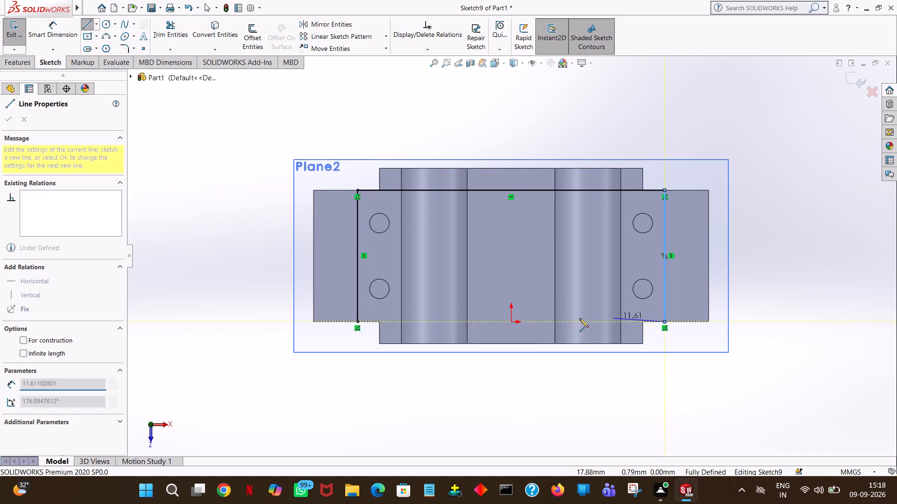
pyautogui.click(357, 322)
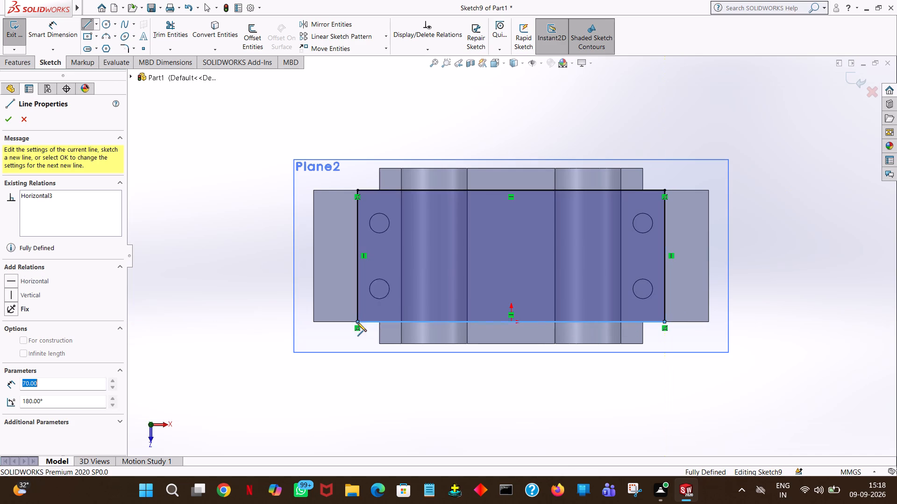
pyautogui.rightClick(357, 322)
pyautogui.click(377, 329)
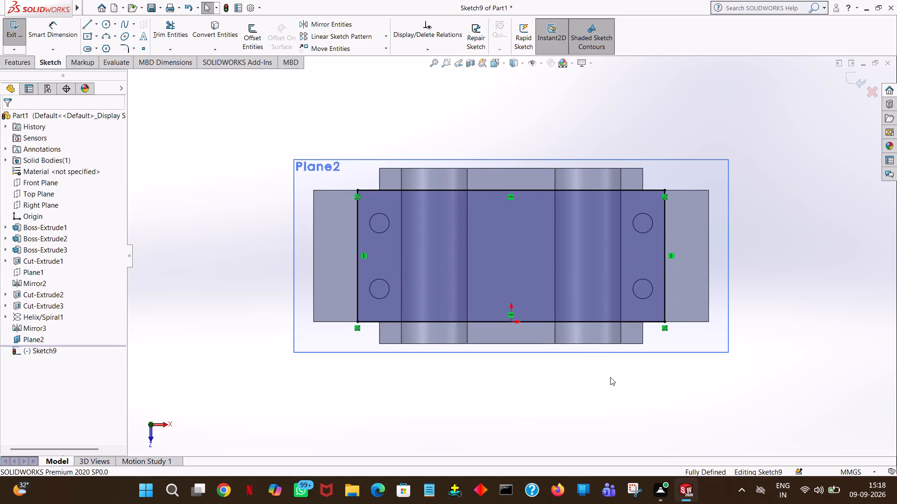
# Examine the rectangle's position over the clamp body's holes and saddles from the front and above.
pyautogui.middleClick(607, 379)
pyautogui.moveTo(601, 368); pyautogui.dragTo(599, 159, button='middle')
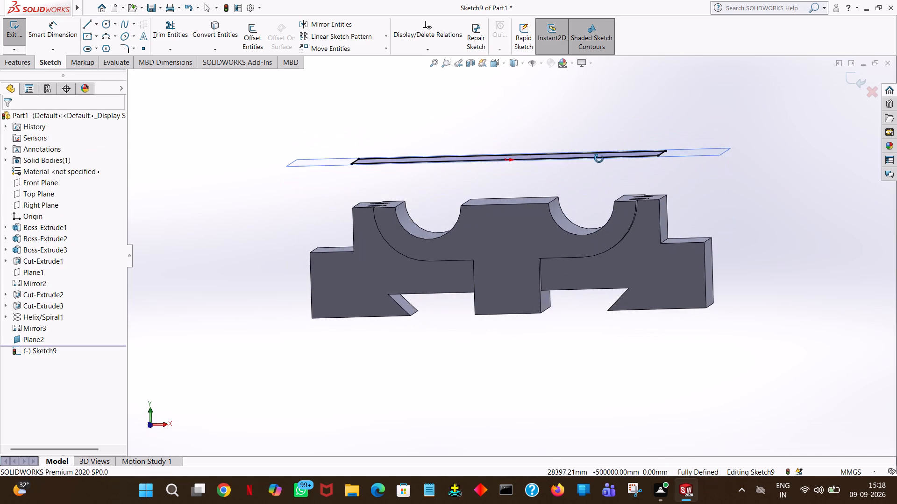
pyautogui.moveTo(599, 159); pyautogui.dragTo(591, 312, button='middle')
pyautogui.middleClick(591, 312)
pyautogui.moveTo(594, 321); pyautogui.dragTo(601, 343, button='middle')
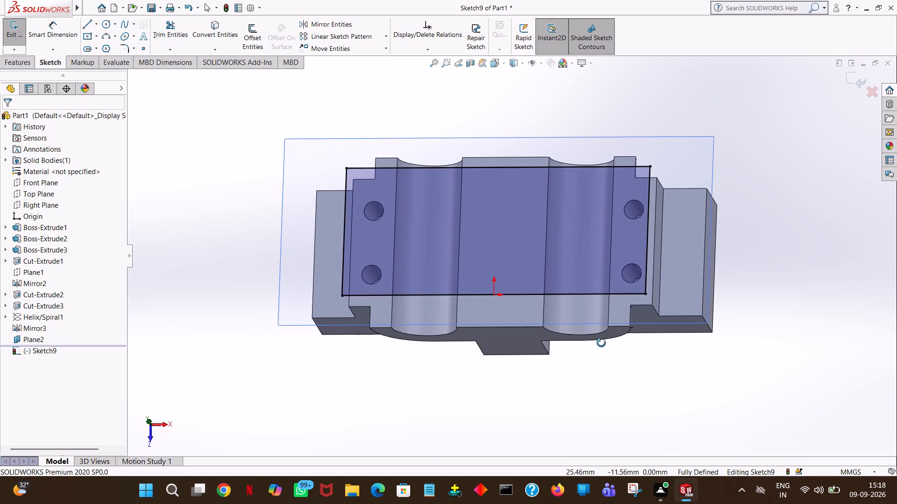
pyautogui.moveTo(601, 343); pyautogui.dragTo(602, 343, button='middle')
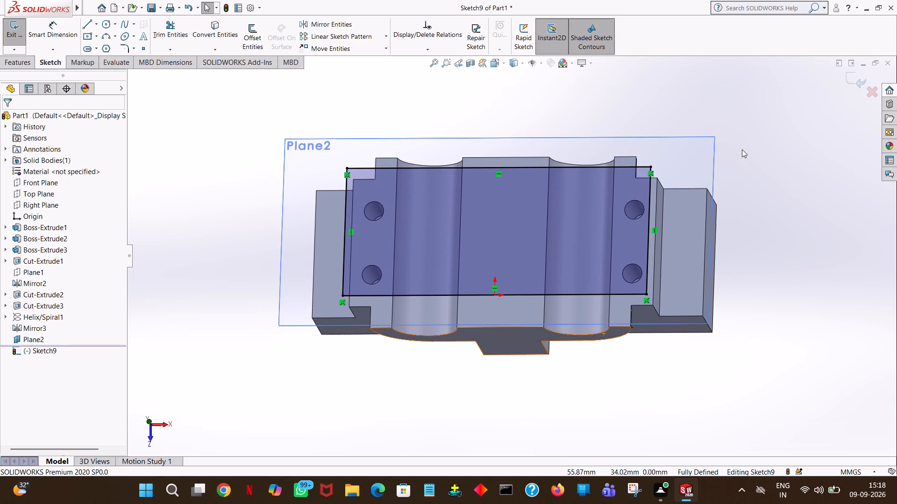
pyautogui.moveTo(734, 113); pyautogui.dragTo(726, 84, button='middle')
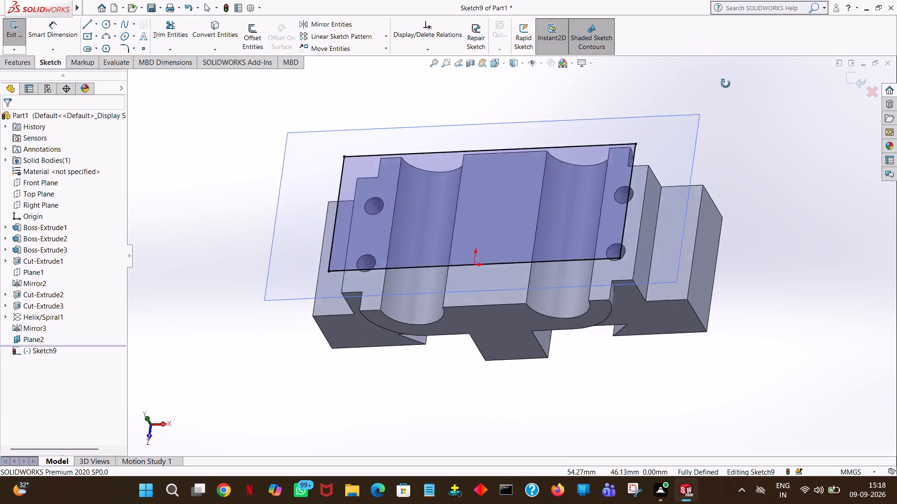
pyautogui.moveTo(726, 84); pyautogui.dragTo(743, 154, button='middle')
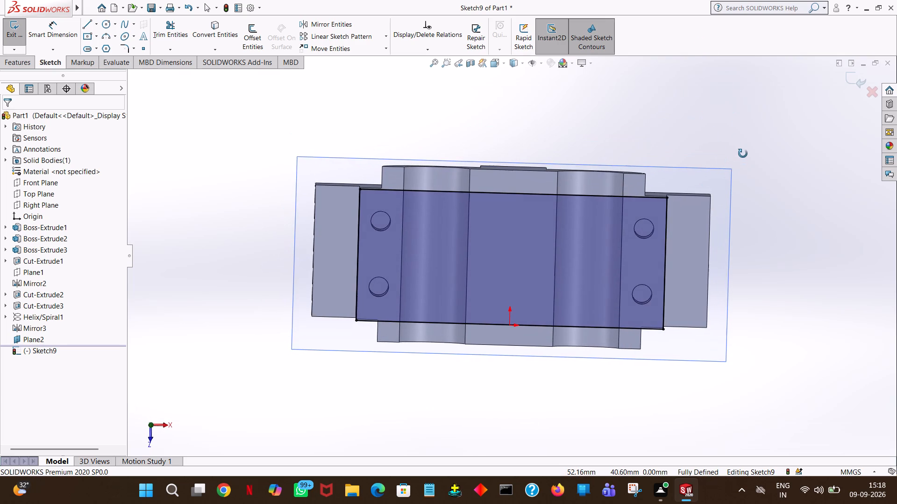
pyautogui.moveTo(743, 154); pyautogui.dragTo(746, 154, button='middle')
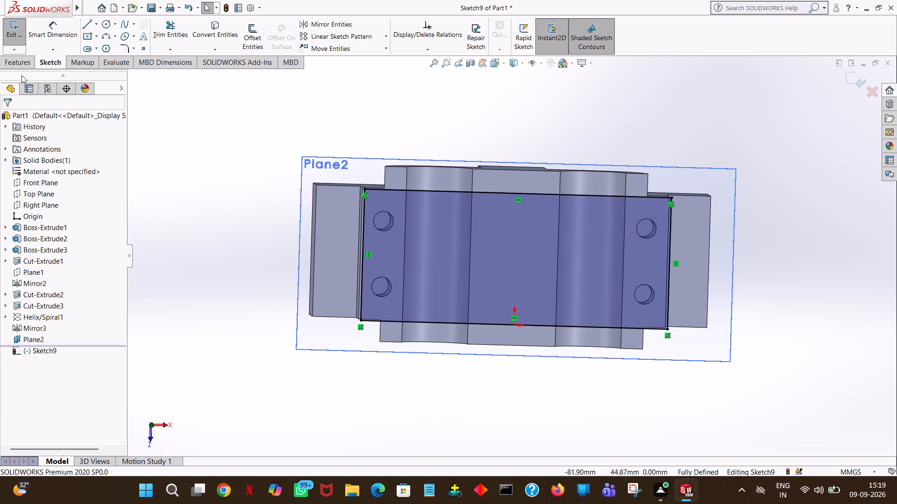
# Extrude the rectangle 10 mm upward, away from the clamp body, as a blind boss from the sketch plane.
pyautogui.click(20, 56)
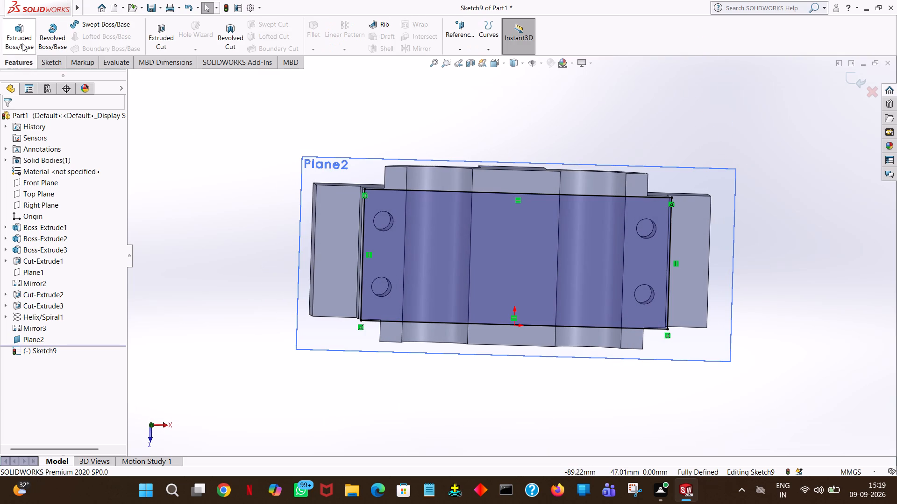
pyautogui.click(22, 43)
pyautogui.moveTo(561, 423); pyautogui.dragTo(576, 289, button='middle')
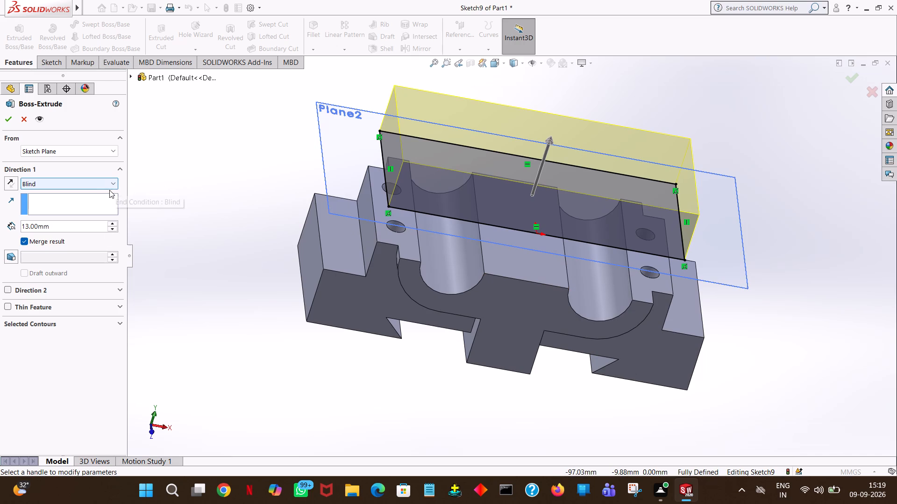
pyautogui.click(90, 226)
pyautogui.click(90, 225)
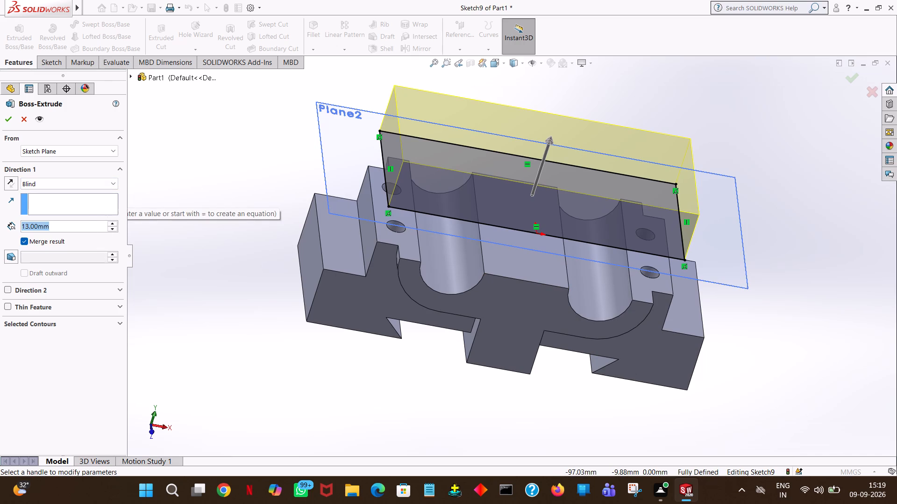
pyautogui.write('10')
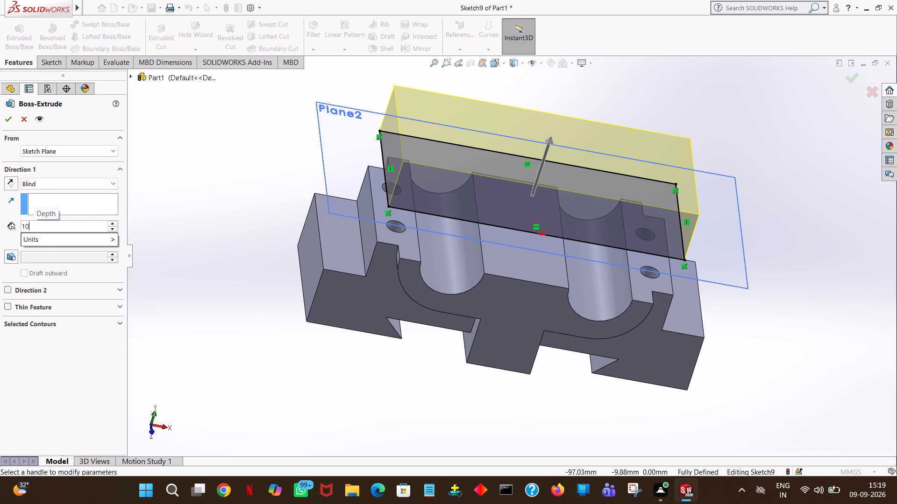
pyautogui.click(240, 184)
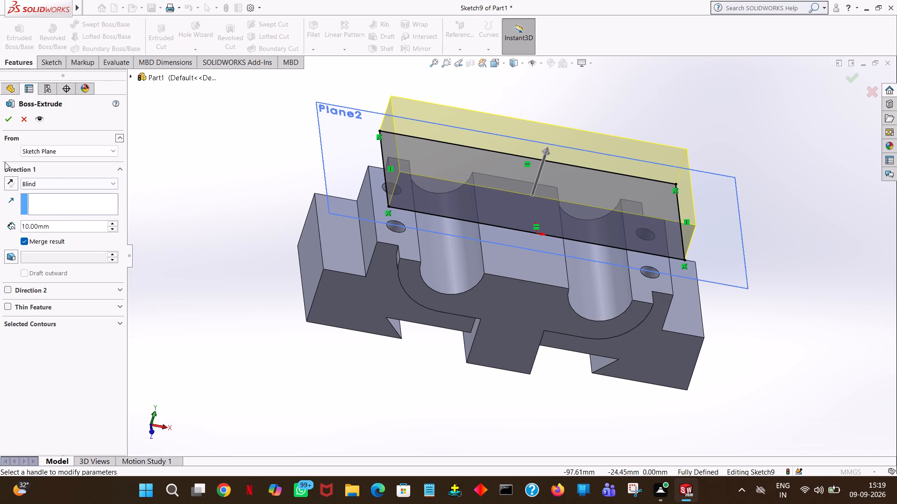
pyautogui.click(7, 116)
pyautogui.click(761, 138)
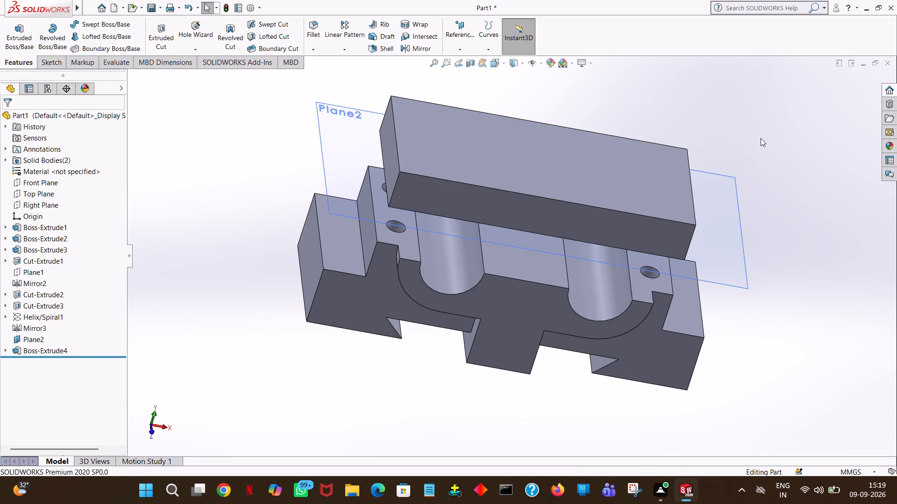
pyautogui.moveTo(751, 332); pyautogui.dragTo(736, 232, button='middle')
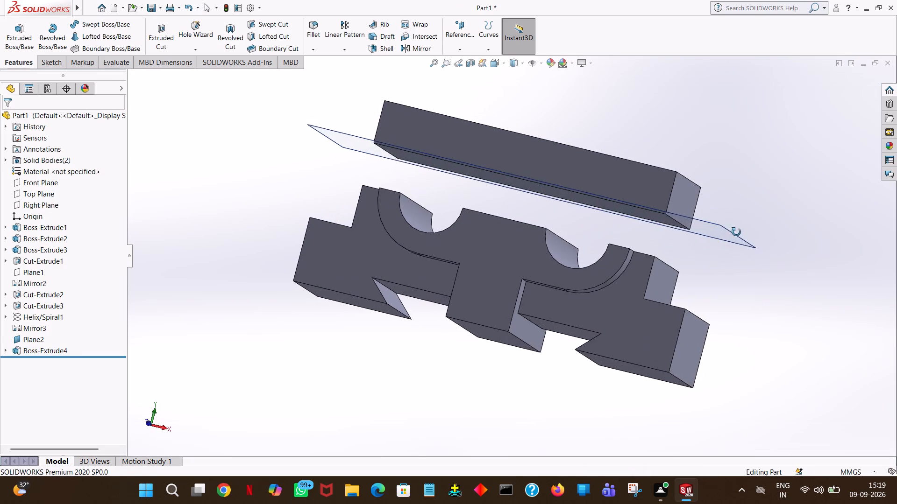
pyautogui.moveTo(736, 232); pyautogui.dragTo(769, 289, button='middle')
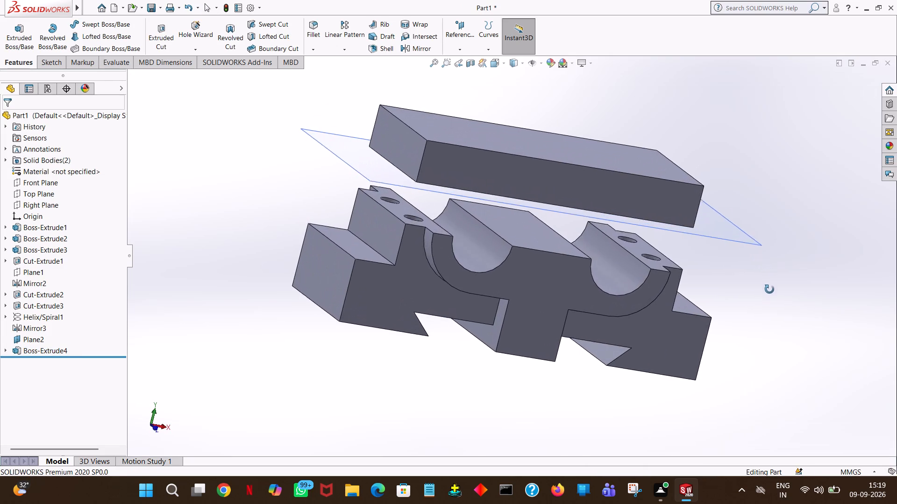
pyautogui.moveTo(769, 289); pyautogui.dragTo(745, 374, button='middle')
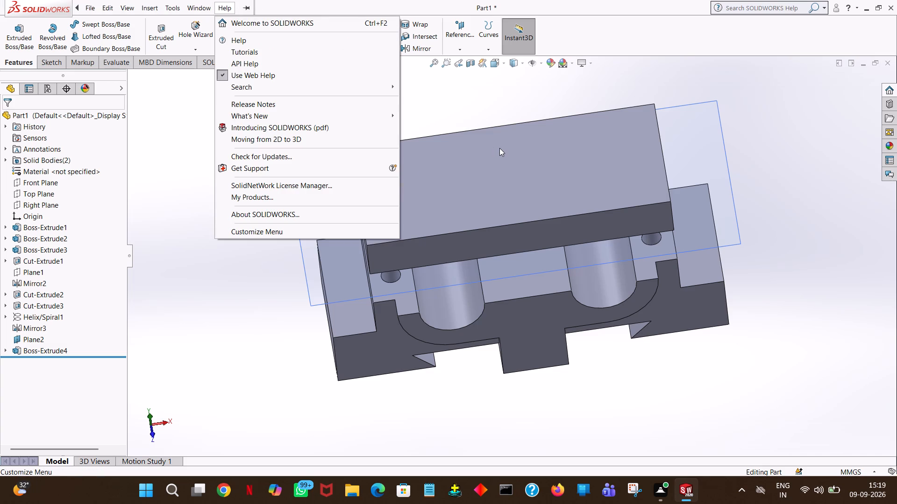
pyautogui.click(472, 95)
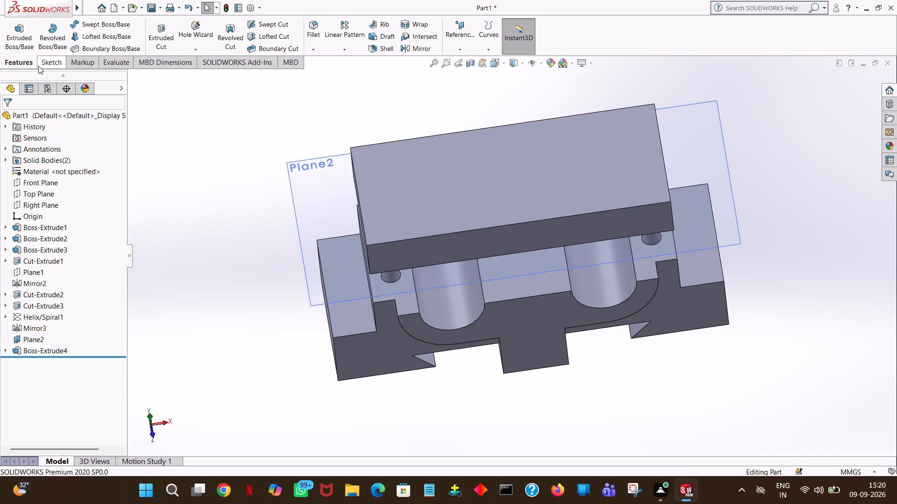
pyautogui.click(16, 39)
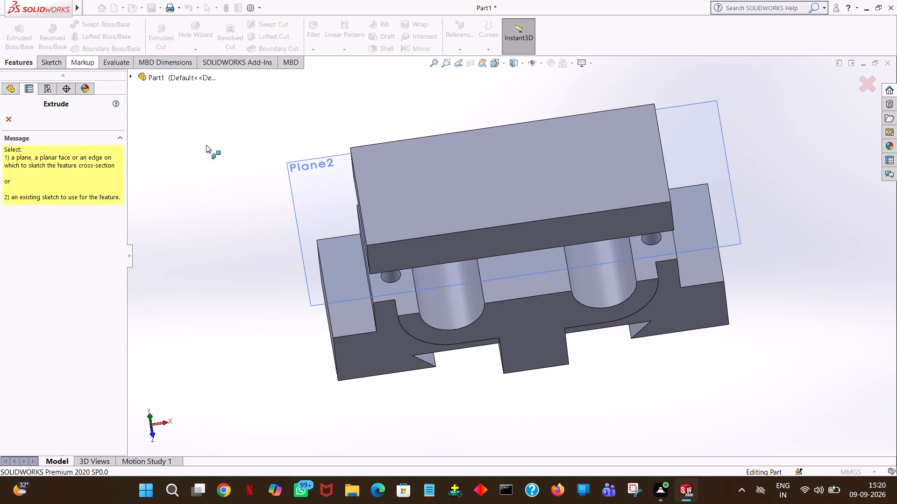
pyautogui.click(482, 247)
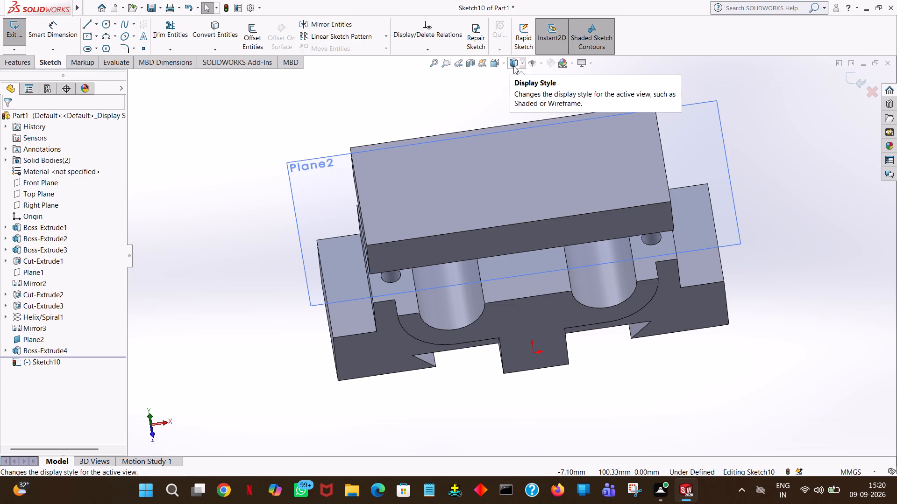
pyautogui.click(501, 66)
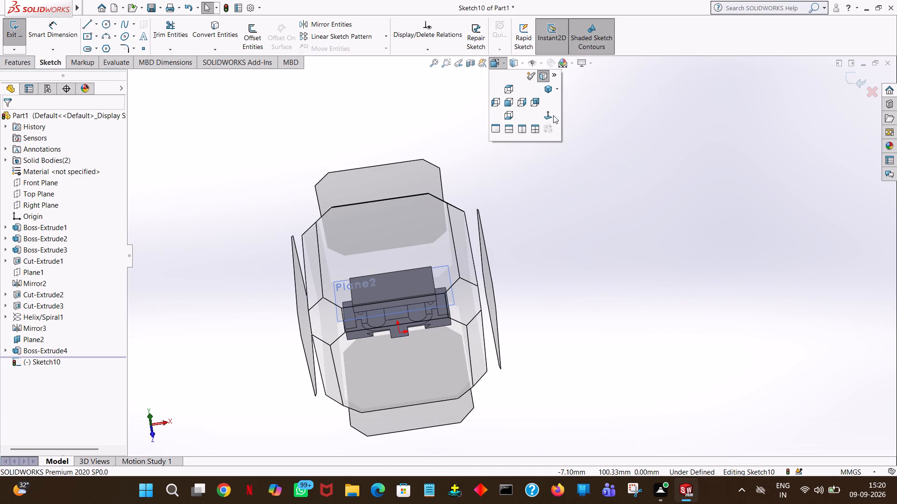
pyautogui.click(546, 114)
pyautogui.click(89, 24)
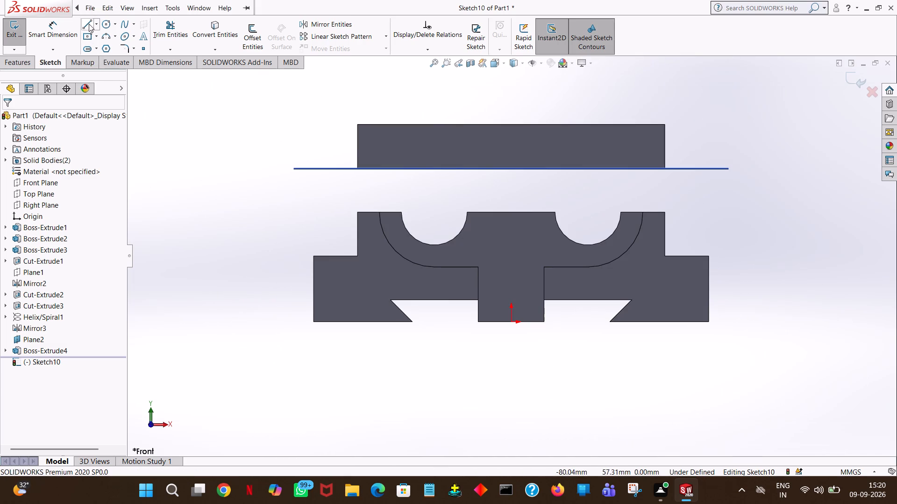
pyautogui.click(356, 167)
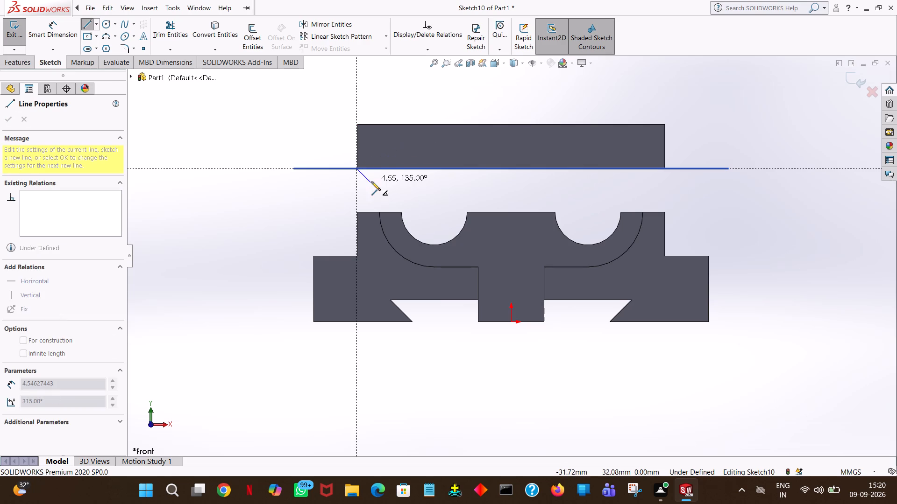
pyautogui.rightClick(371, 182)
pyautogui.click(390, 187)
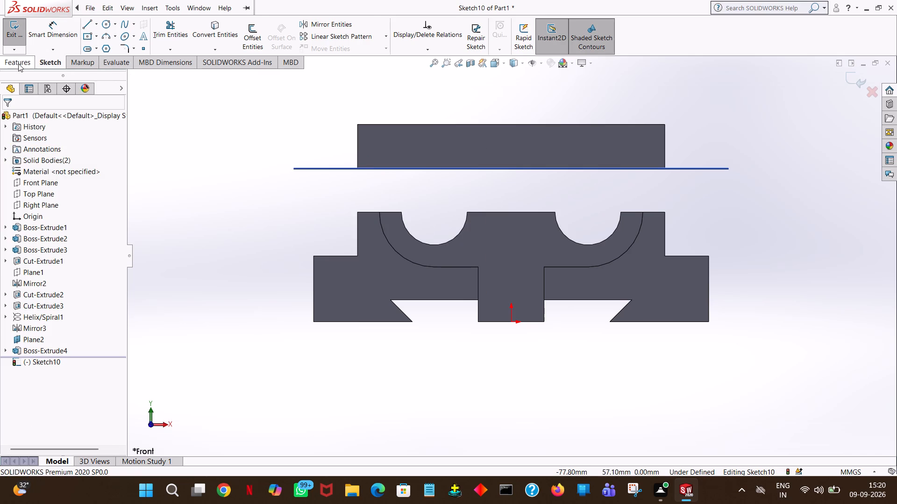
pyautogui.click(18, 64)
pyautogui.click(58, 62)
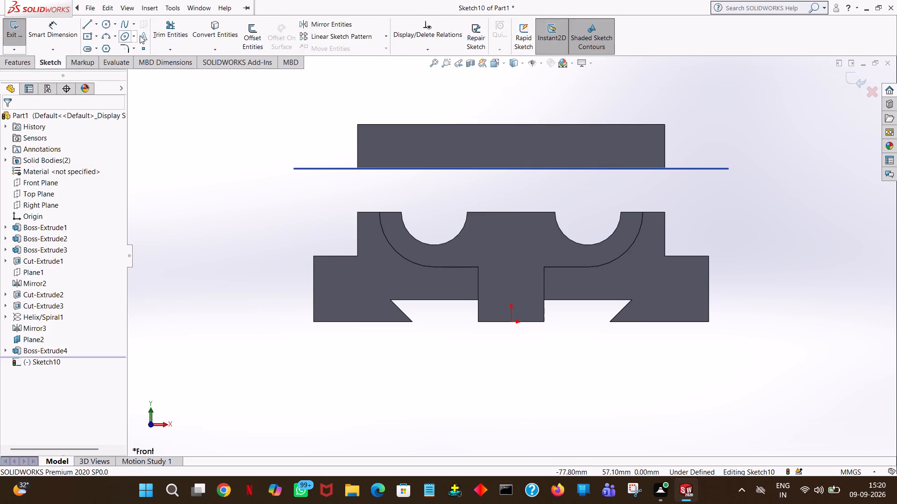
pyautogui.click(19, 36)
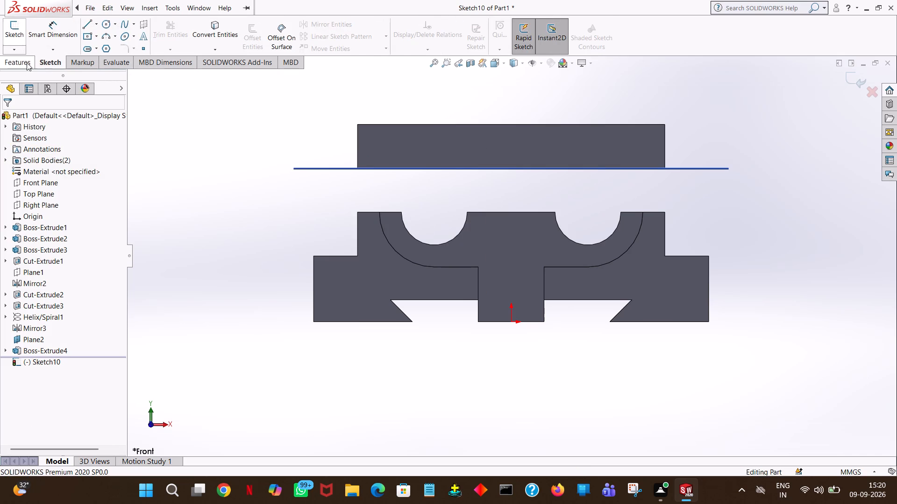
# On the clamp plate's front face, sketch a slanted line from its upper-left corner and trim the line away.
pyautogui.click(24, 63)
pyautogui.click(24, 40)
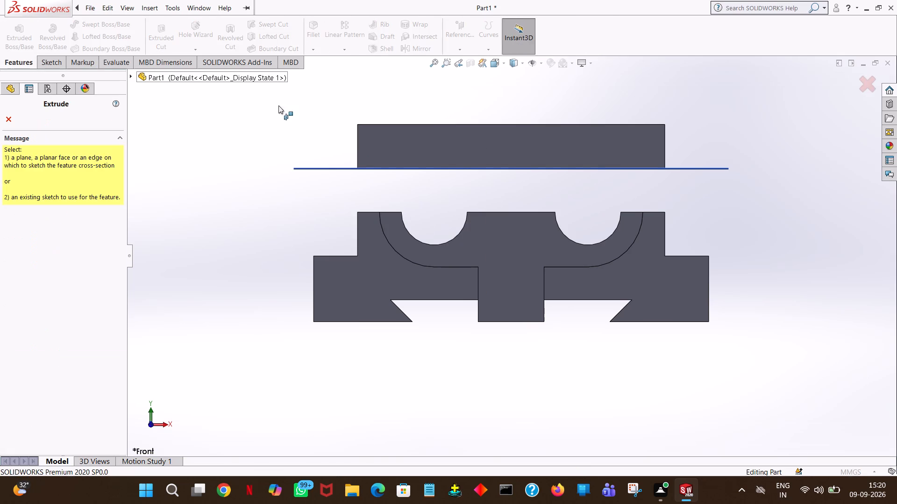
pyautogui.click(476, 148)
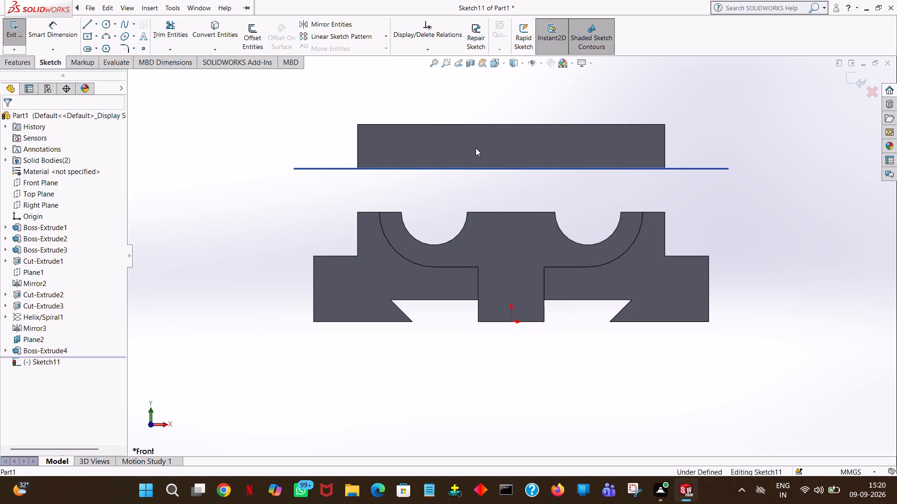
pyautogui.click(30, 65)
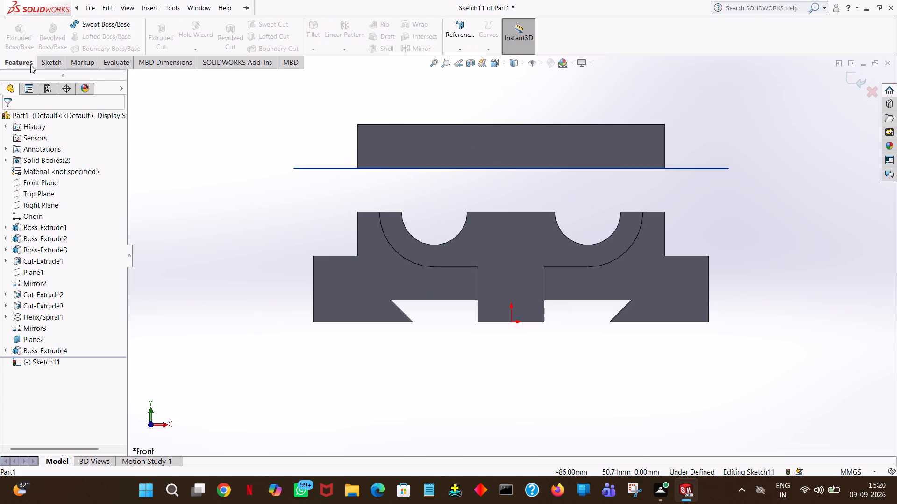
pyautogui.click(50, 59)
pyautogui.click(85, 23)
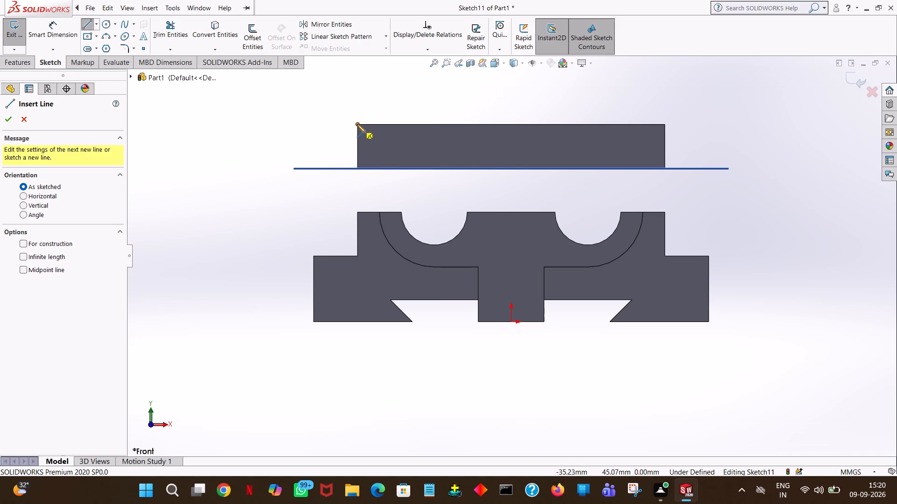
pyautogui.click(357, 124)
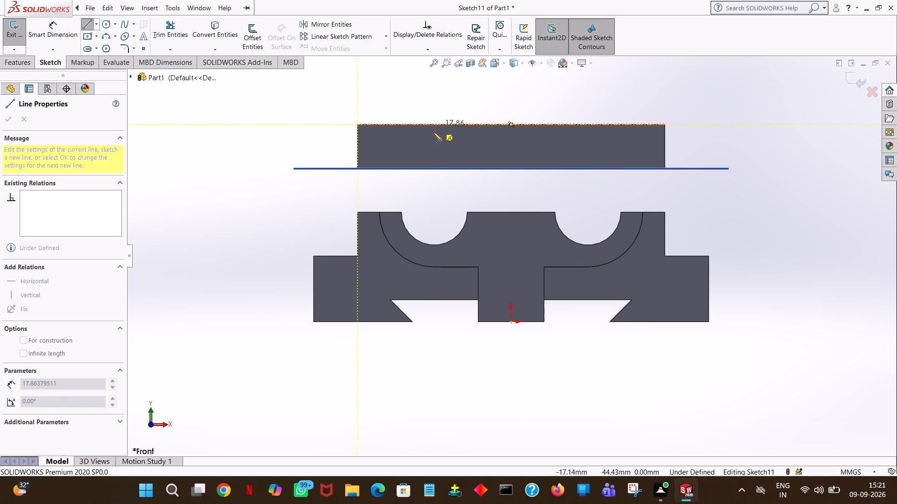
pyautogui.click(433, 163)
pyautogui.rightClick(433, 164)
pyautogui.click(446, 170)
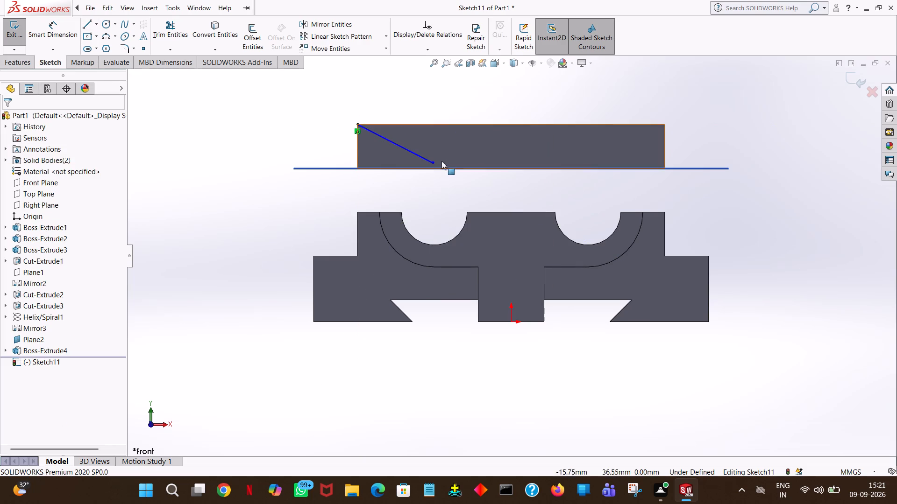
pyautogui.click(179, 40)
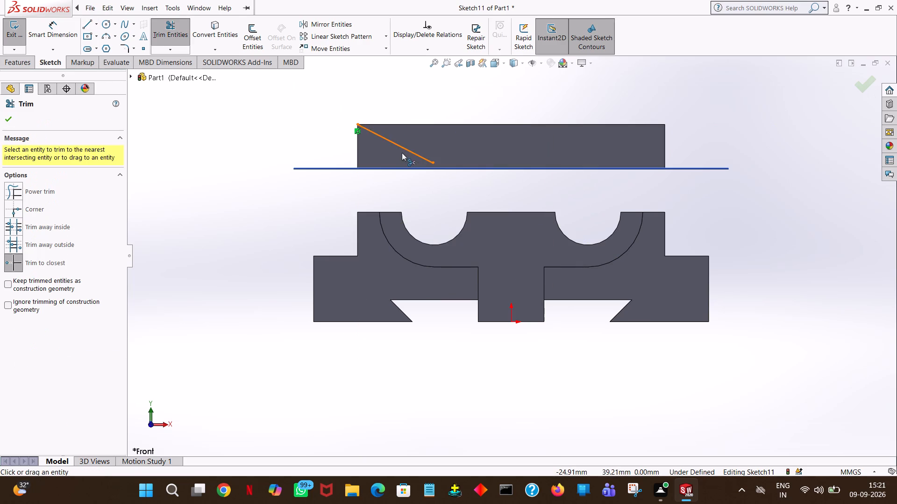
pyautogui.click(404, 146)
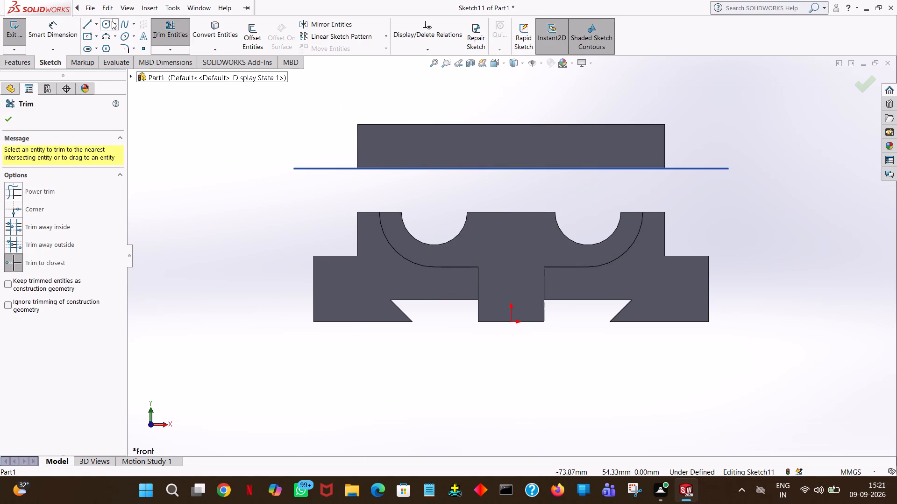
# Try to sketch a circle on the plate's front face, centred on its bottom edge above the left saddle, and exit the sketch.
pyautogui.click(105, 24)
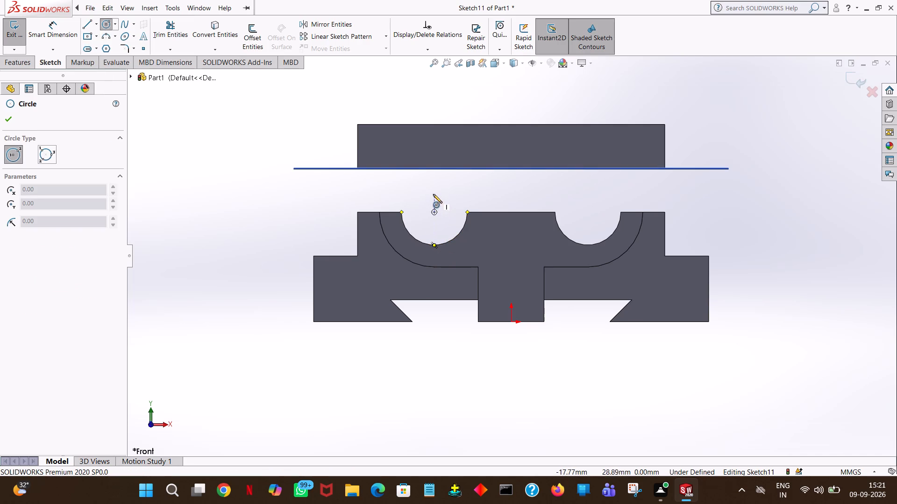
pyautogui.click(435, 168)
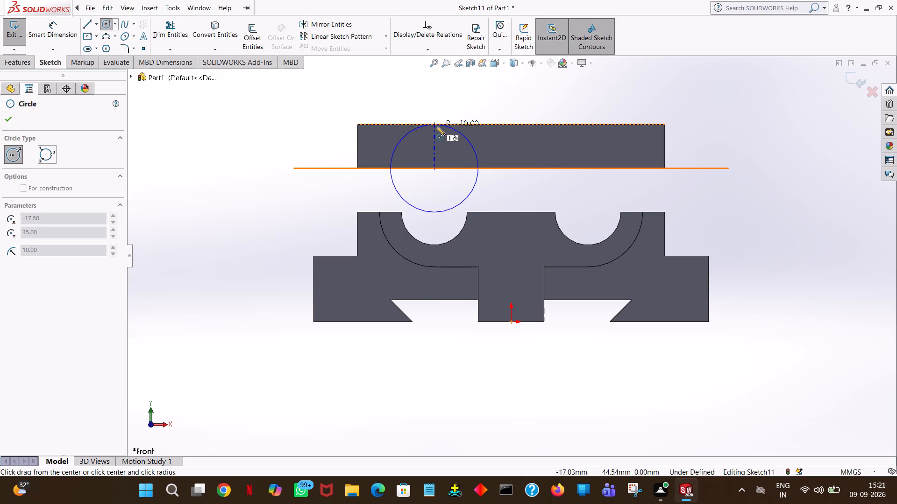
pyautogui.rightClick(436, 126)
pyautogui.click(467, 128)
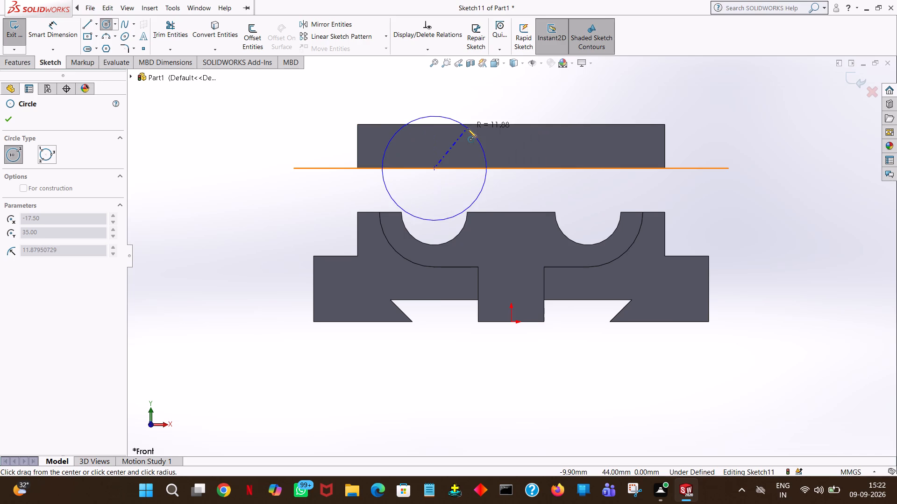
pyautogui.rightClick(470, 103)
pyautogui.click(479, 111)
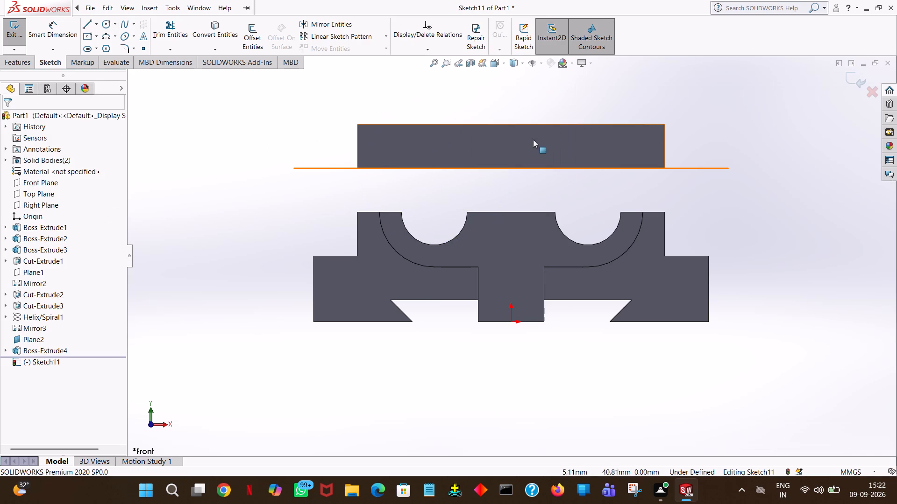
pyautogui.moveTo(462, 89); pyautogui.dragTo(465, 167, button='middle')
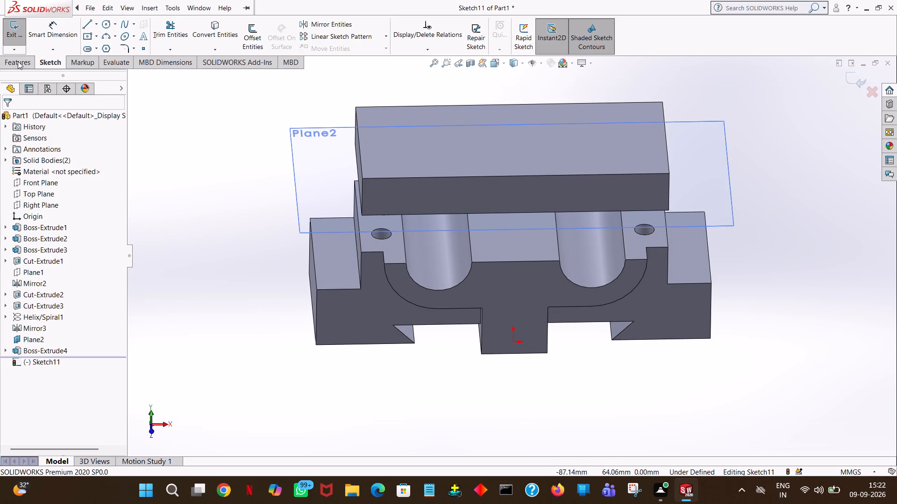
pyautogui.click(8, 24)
# Select the top face of the clamp plate above the clamp body.
pyautogui.click(451, 67)
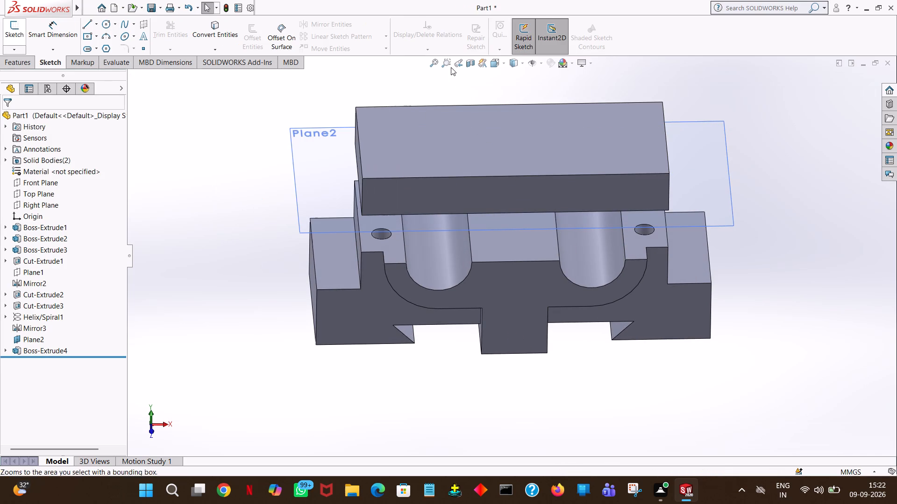
pyautogui.click(234, 112)
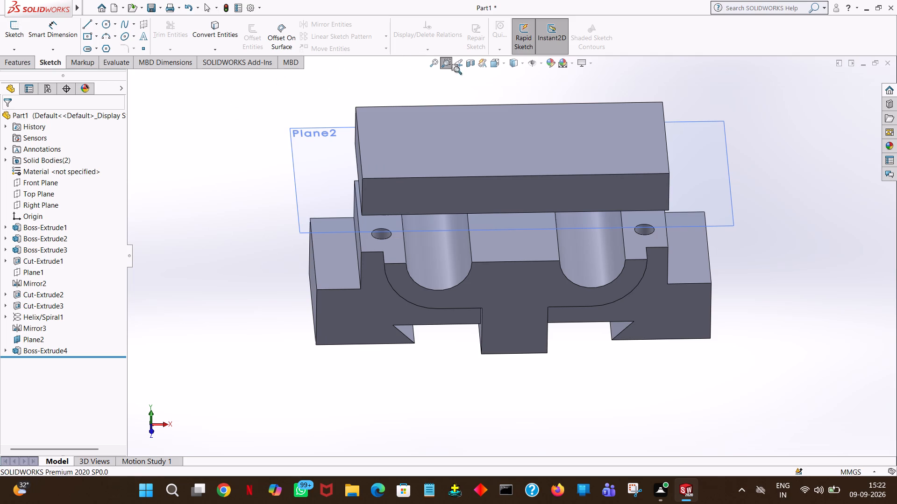
pyautogui.click(446, 63)
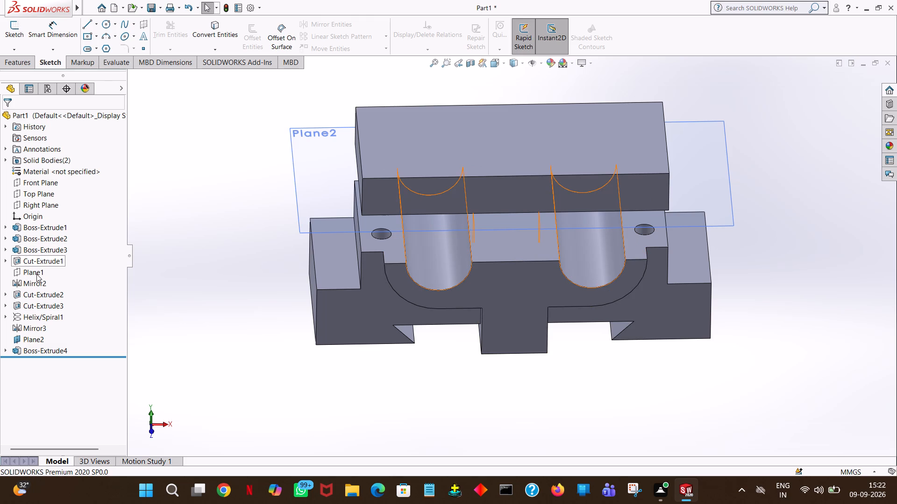
pyautogui.click(36, 343)
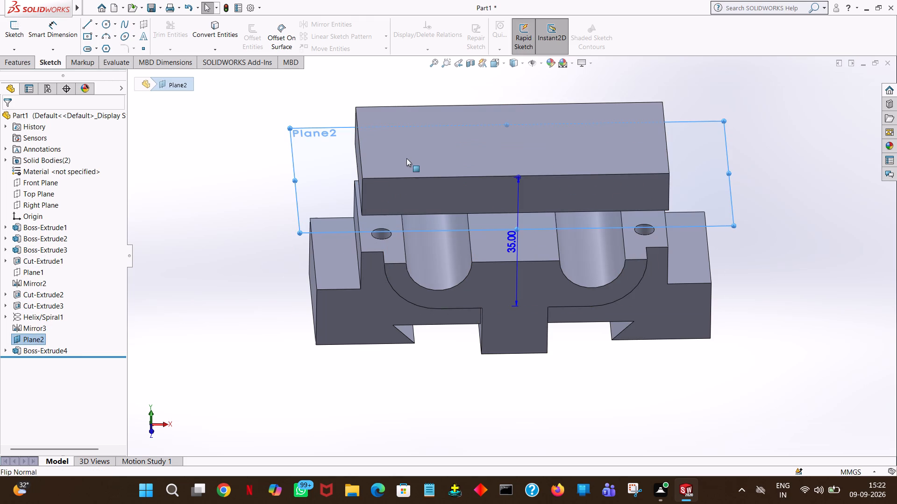
pyautogui.click(406, 158)
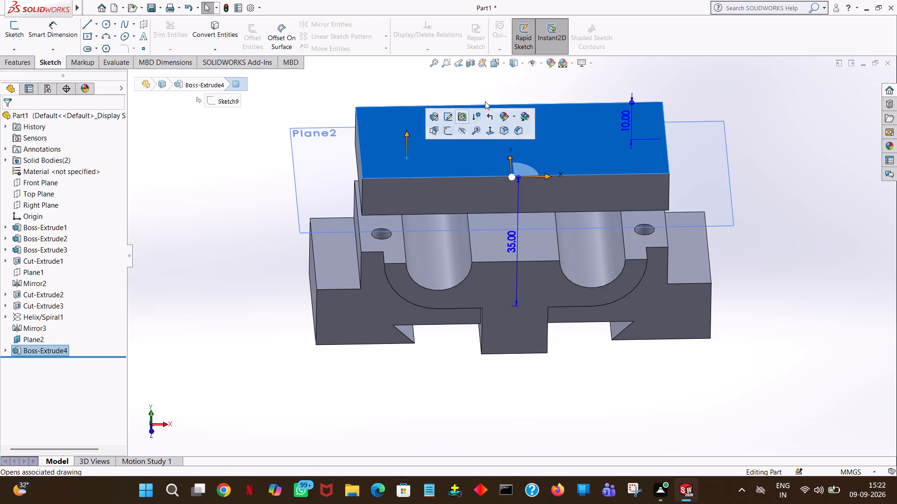
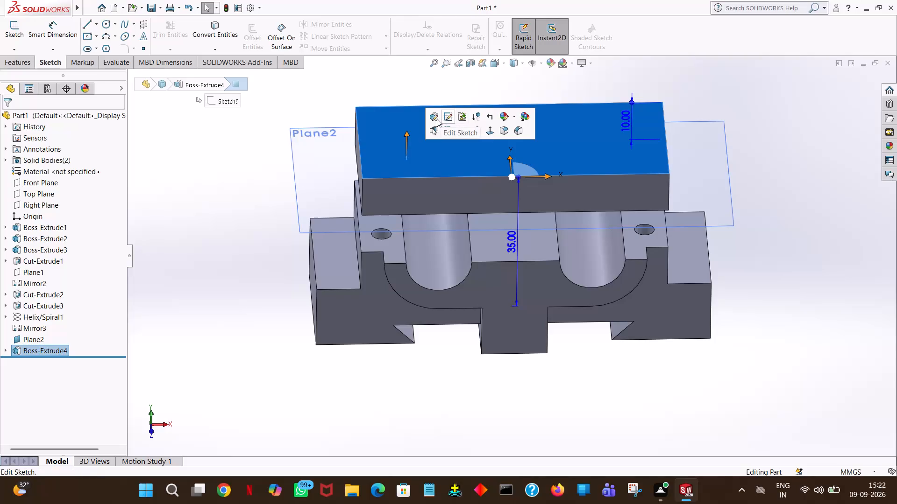
# Set the clamp plate's extrusion depth to 12.5 mm.
pyautogui.click(437, 119)
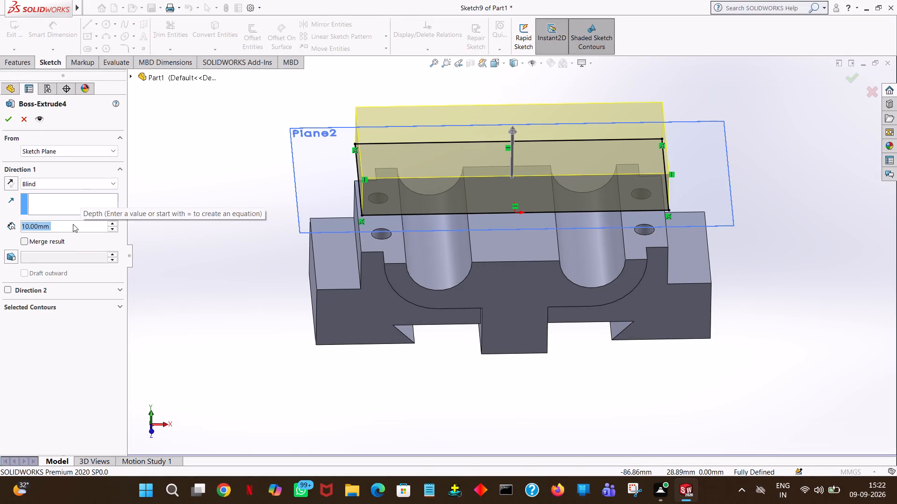
pyautogui.write('12.5')
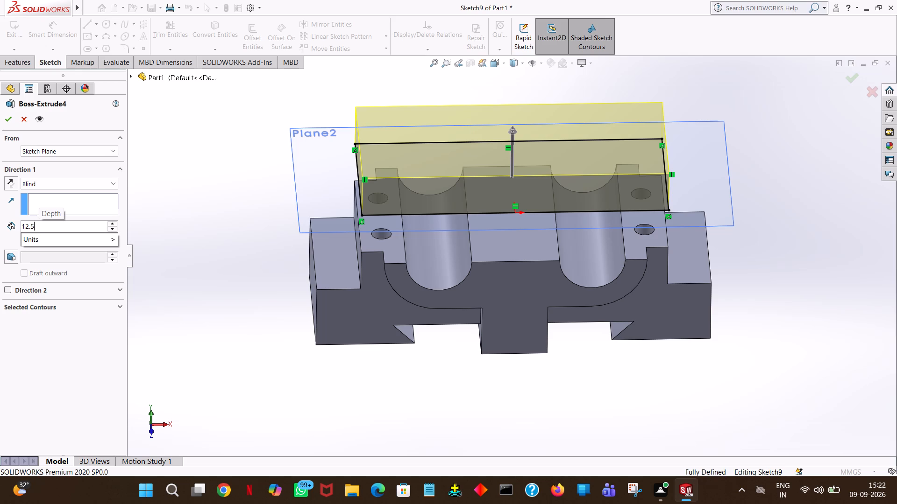
pyautogui.press('Return')
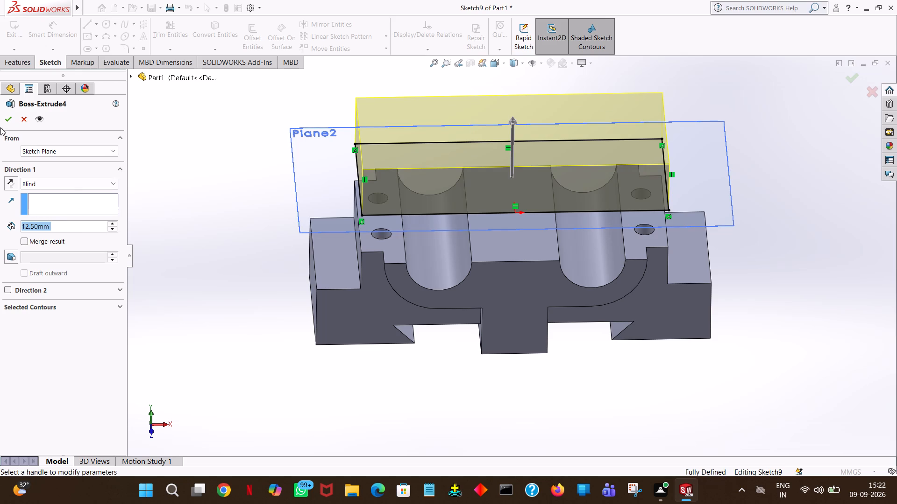
pyautogui.click(11, 124)
# Start an extruded-boss sketch on the clamp plate's front face with a 12.5 mm radius circle centred on its bottom edge above the left saddle.
pyautogui.click(106, 23)
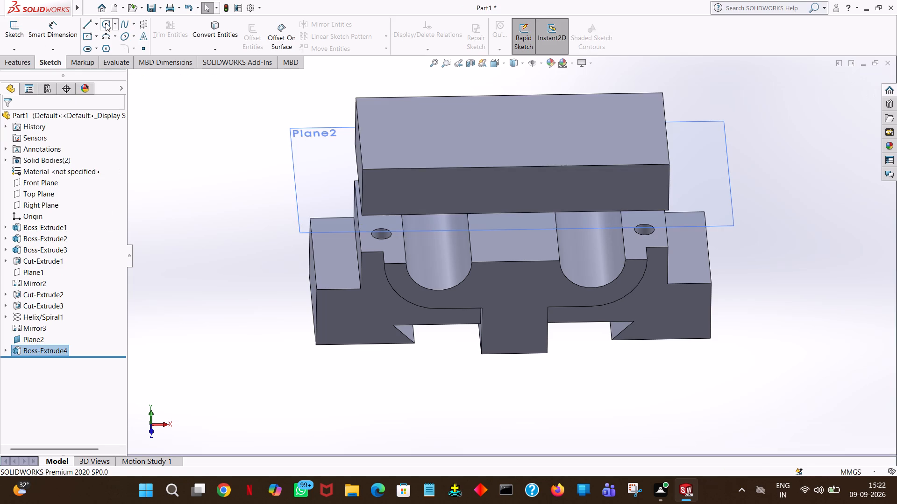
pyautogui.click(11, 119)
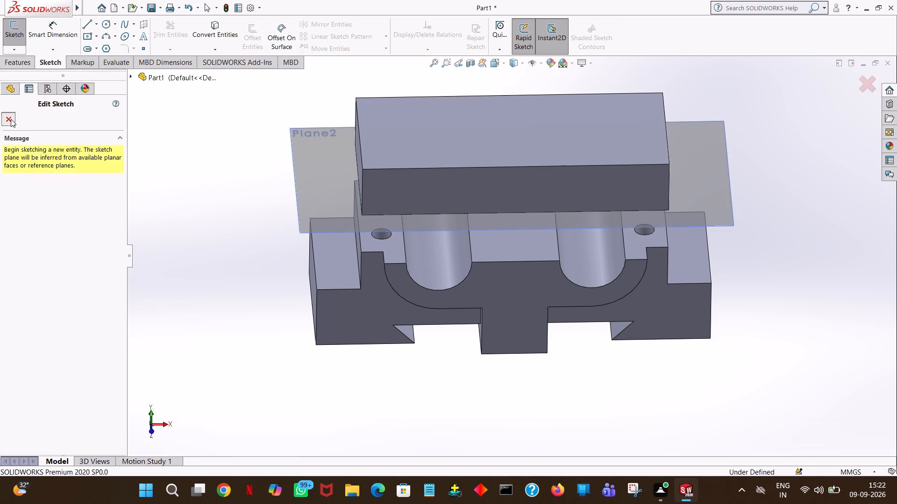
pyautogui.click(20, 65)
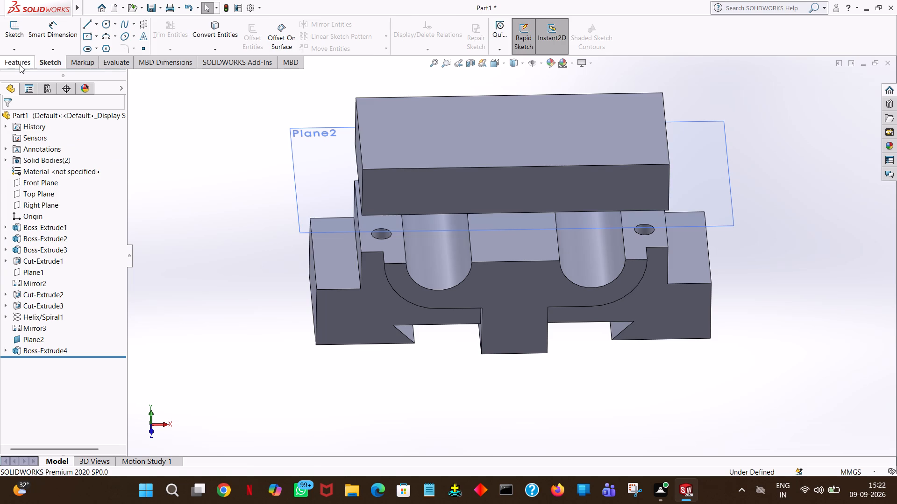
pyautogui.click(9, 32)
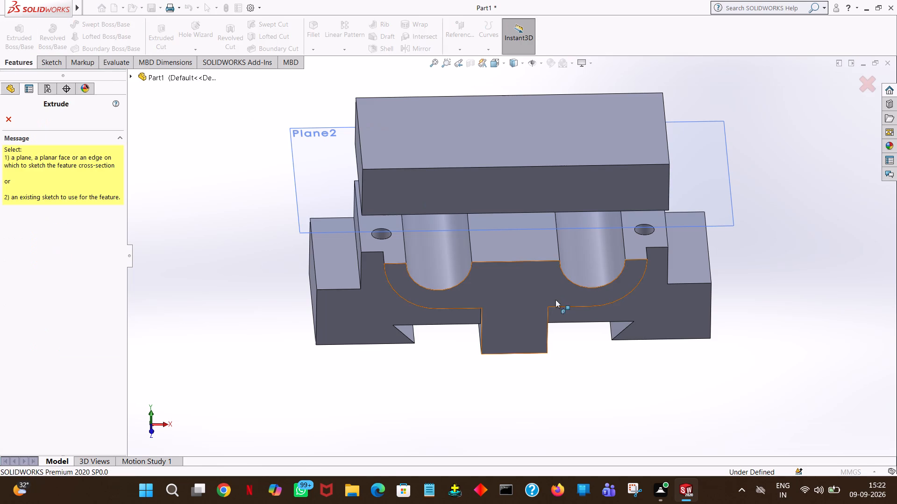
pyautogui.click(538, 189)
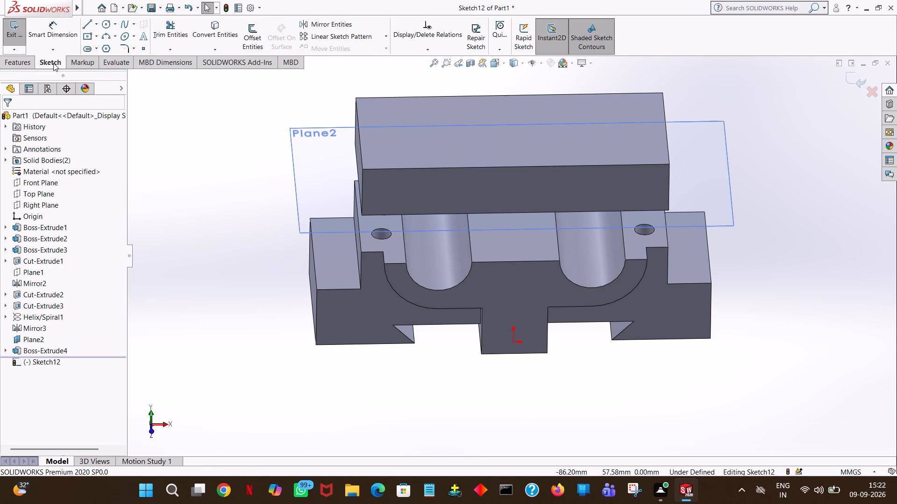
pyautogui.click(503, 63)
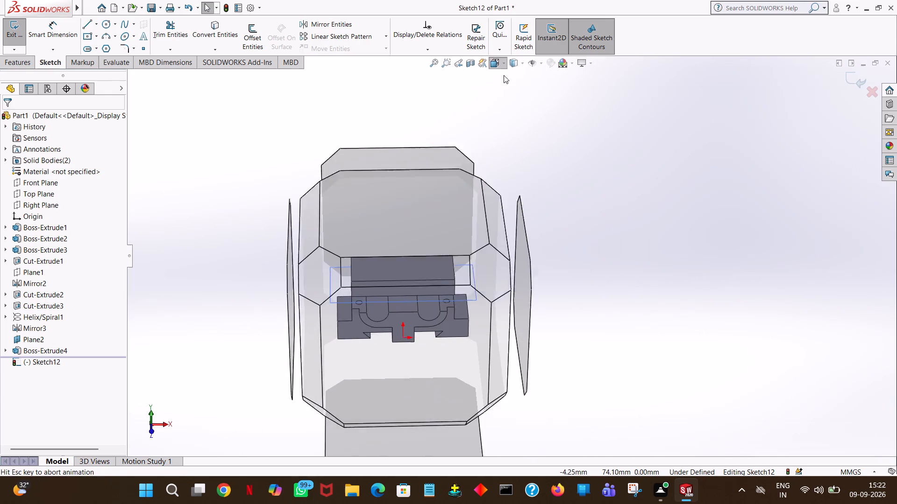
pyautogui.click(546, 117)
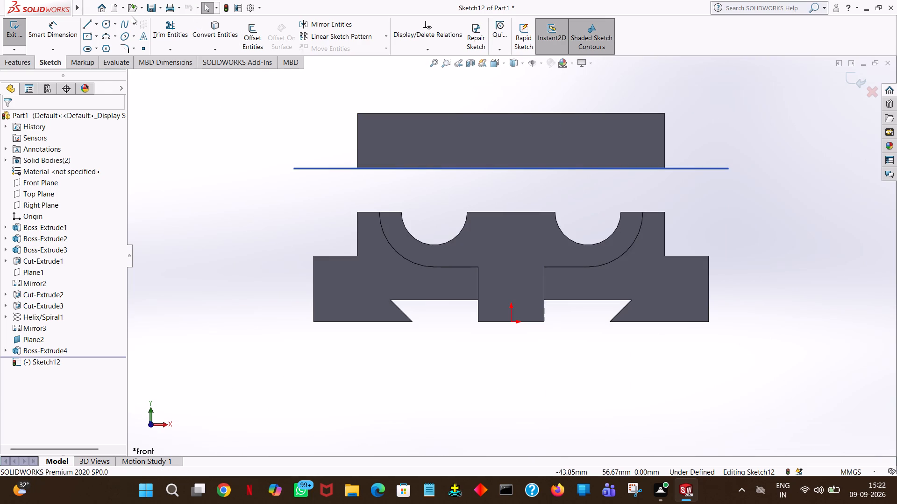
pyautogui.click(103, 24)
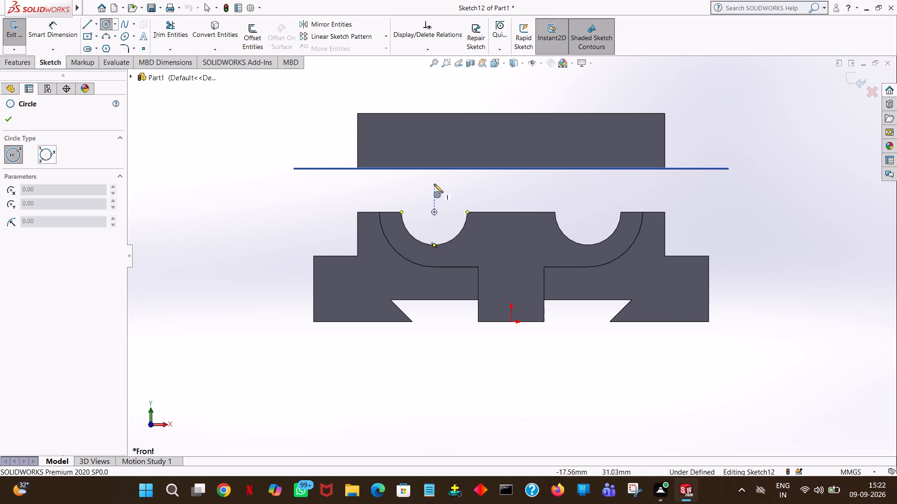
pyautogui.click(435, 168)
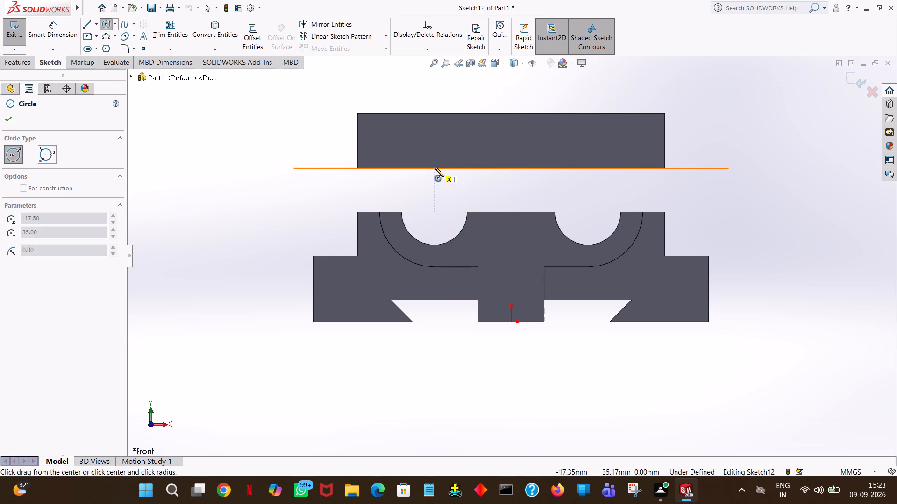
pyautogui.click(434, 113)
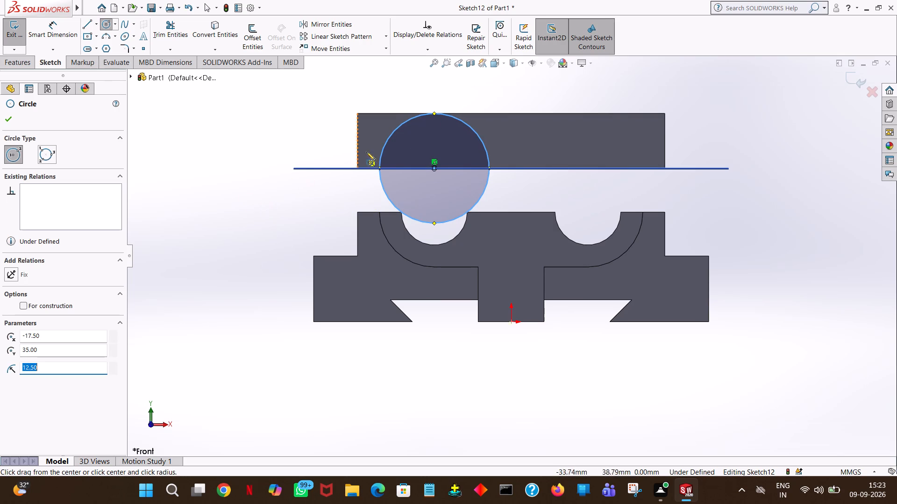
# Add a concentric circle of 7.5 mm radius inside the circle above the left saddle.
pyautogui.click(434, 169)
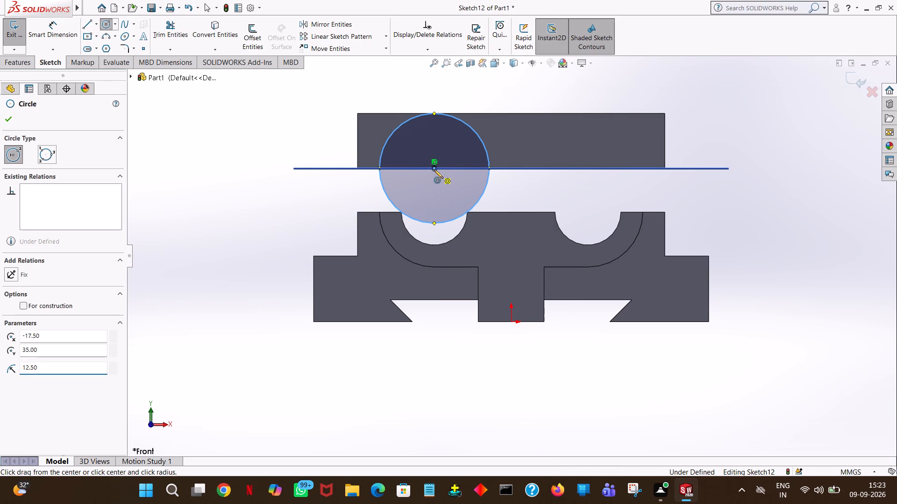
pyautogui.click(448, 128)
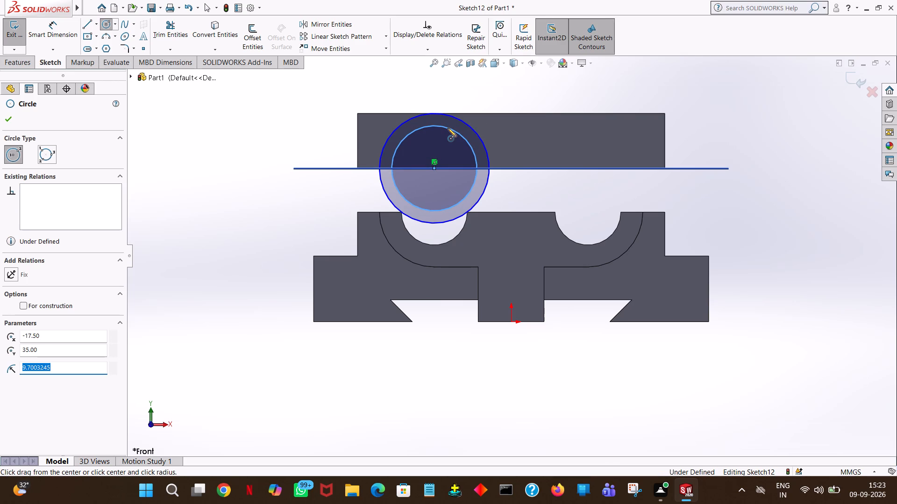
pyautogui.write('7.5')
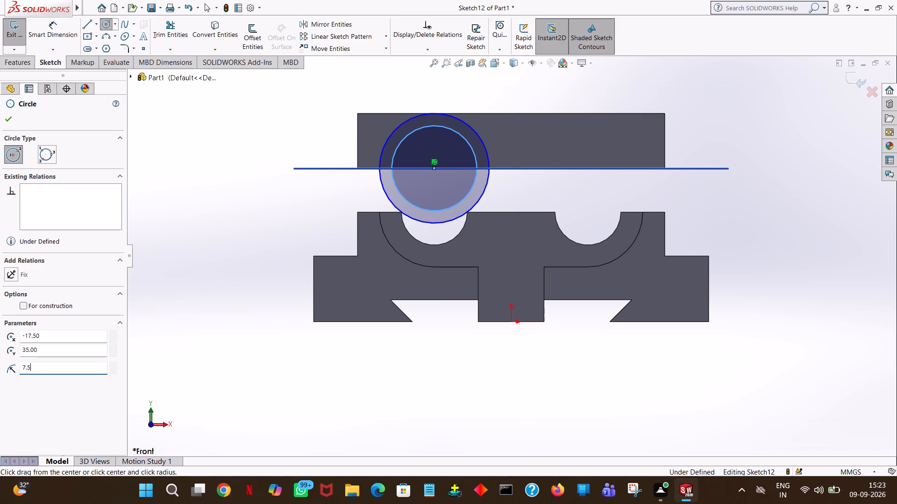
pyautogui.press('Return')
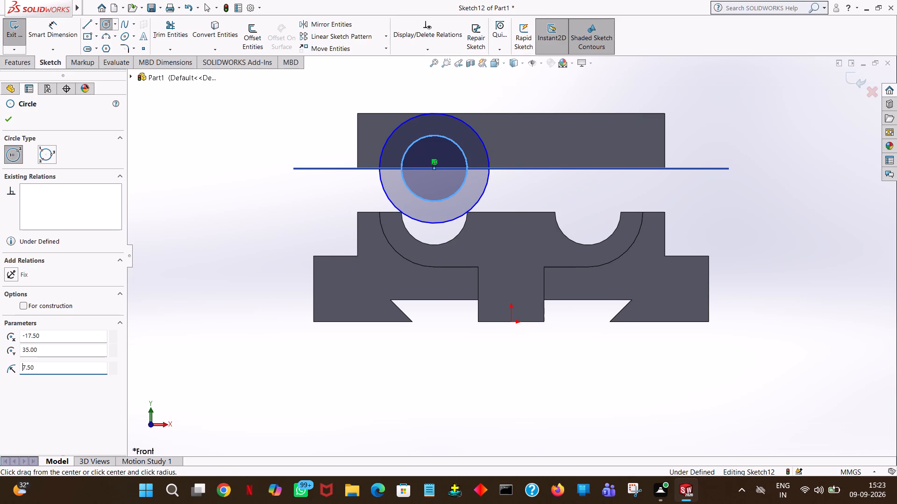
pyautogui.click(12, 121)
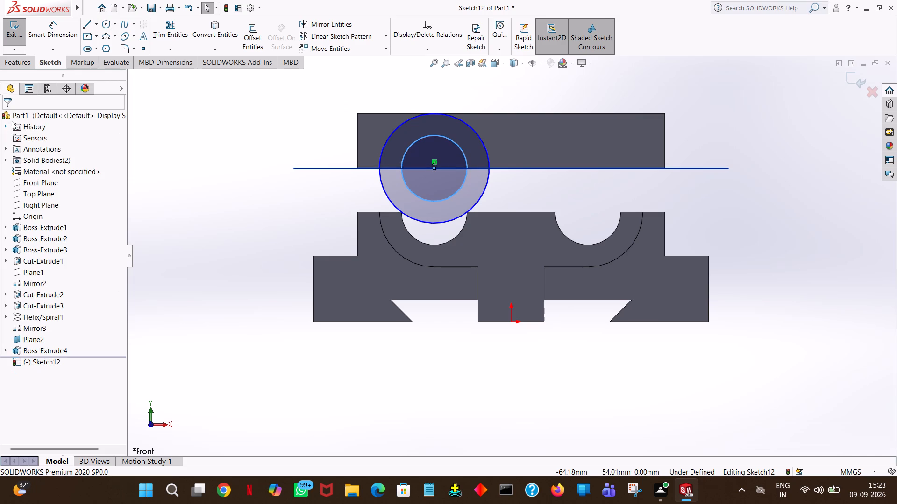
# Sketch a 25 mm horizontal line along the plate's bottom edge, spanning the diameter of the left outer circle.
pyautogui.click(90, 22)
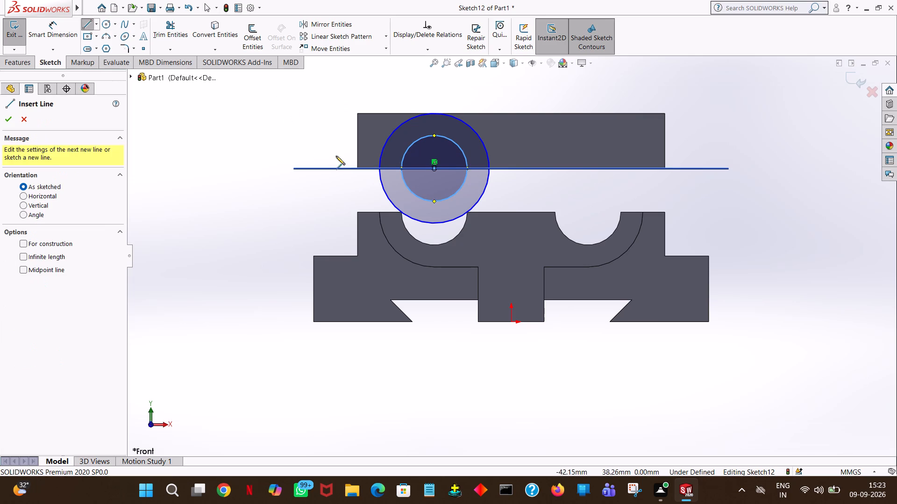
pyautogui.click(379, 167)
pyautogui.click(489, 168)
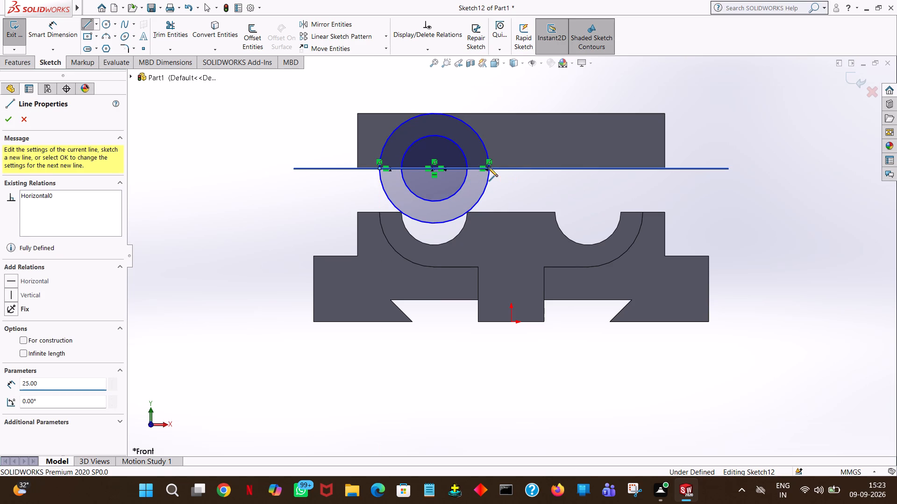
pyautogui.rightClick(489, 168)
pyautogui.click(497, 173)
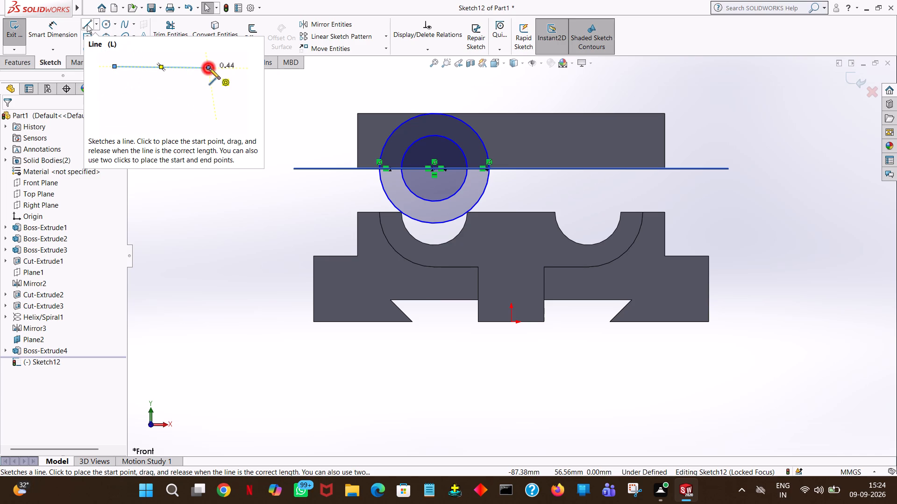
# Sketch two concentric circles of 12.5 mm and 7.5 mm radius centred on the plate's bottom edge above the right saddle.
pyautogui.click(104, 22)
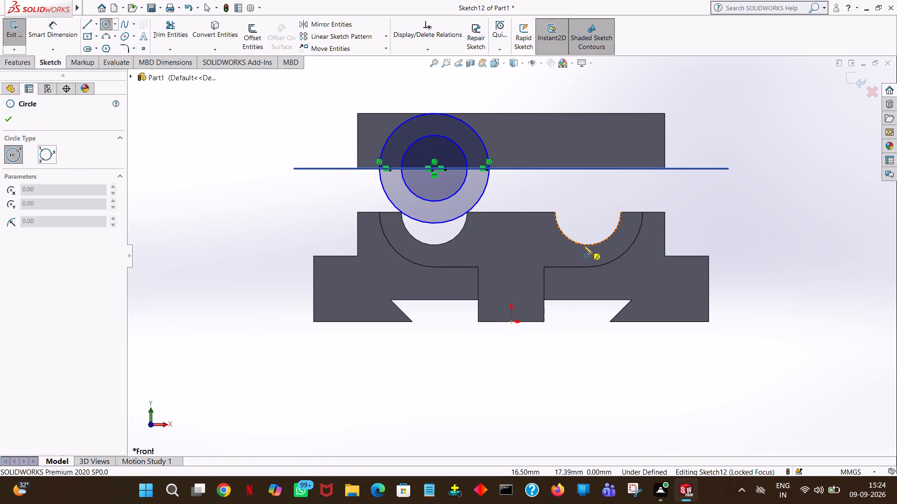
pyautogui.click(586, 168)
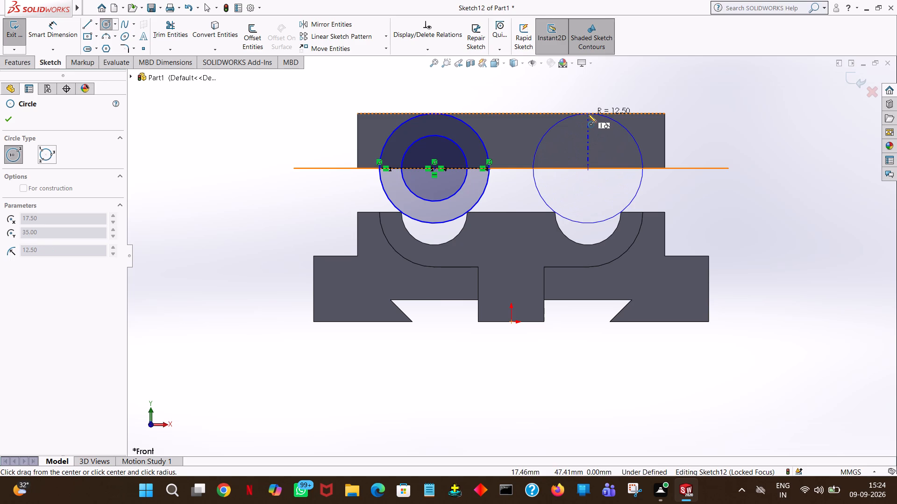
pyautogui.click(588, 114)
pyautogui.click(588, 167)
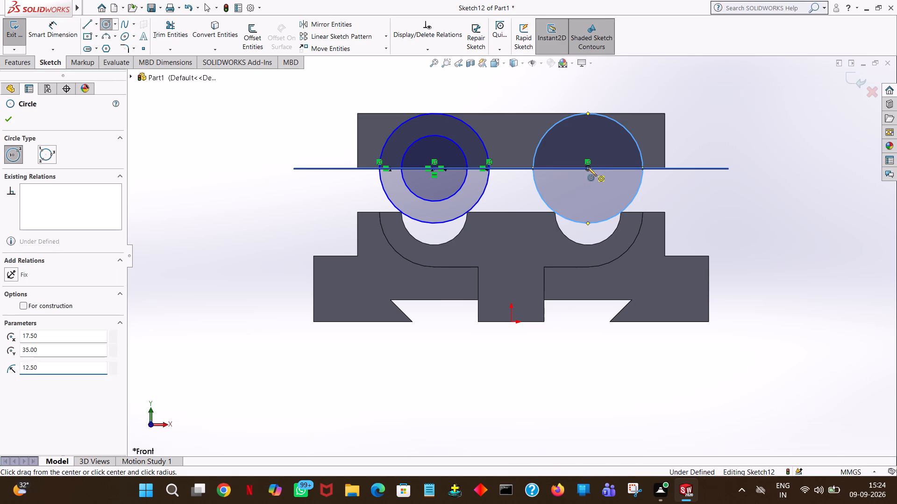
pyautogui.click(589, 136)
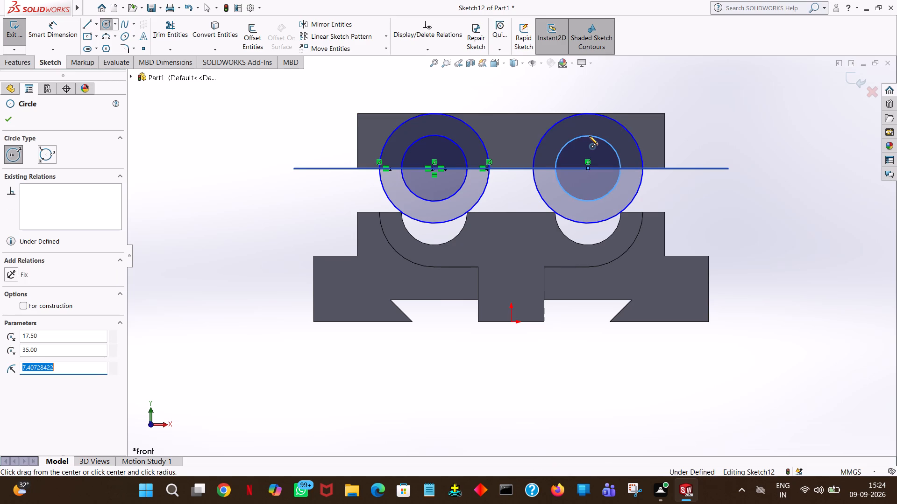
pyautogui.write('7.5')
pyautogui.press('Return')
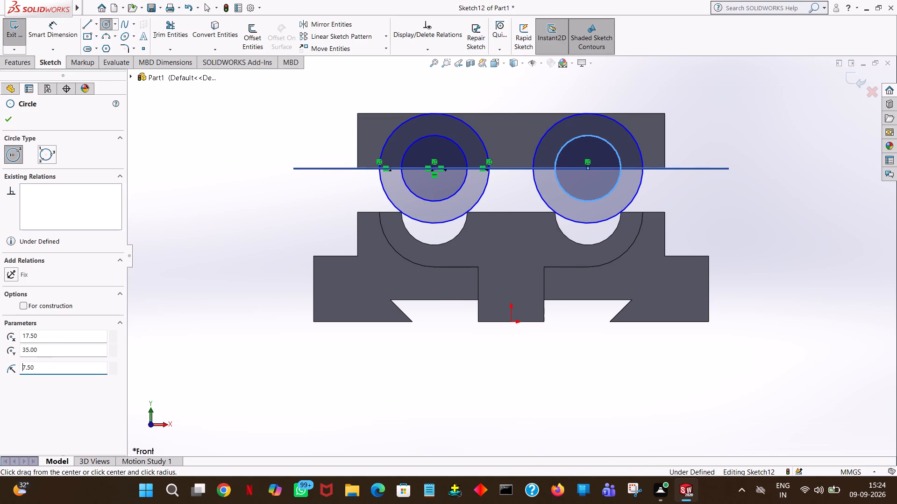
pyautogui.click(5, 112)
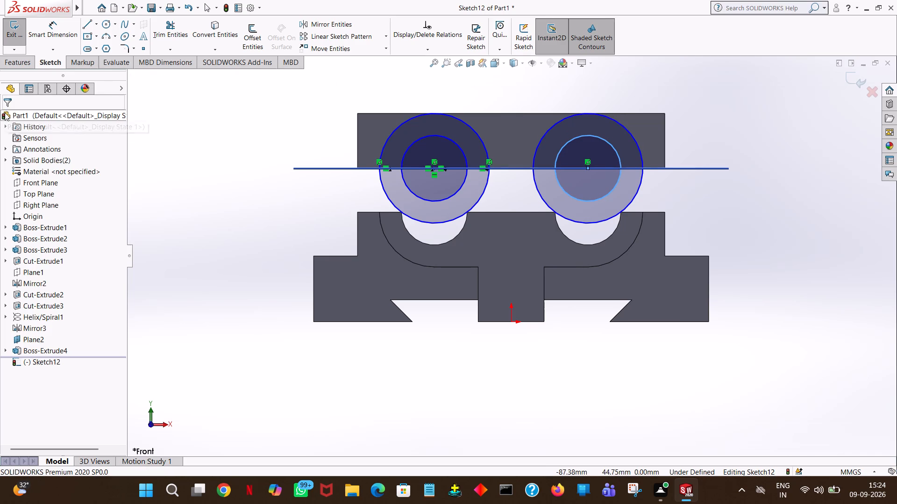
pyautogui.click(205, 94)
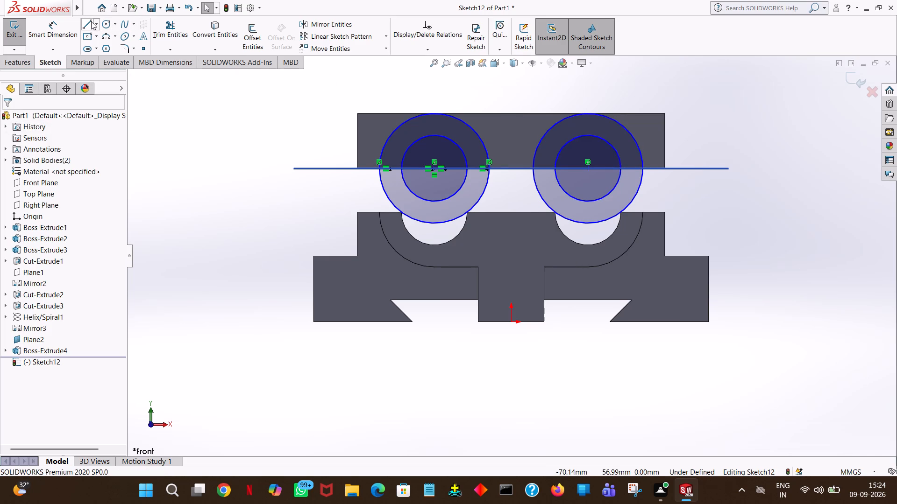
# Sketch a horizontal line along the plate's bottom edge, spanning the diameter of the right outer circle.
pyautogui.click(91, 21)
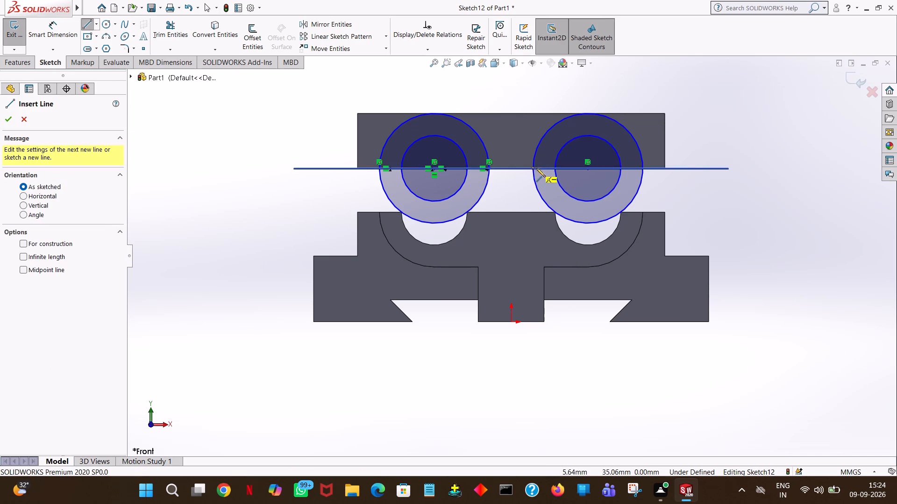
pyautogui.click(533, 168)
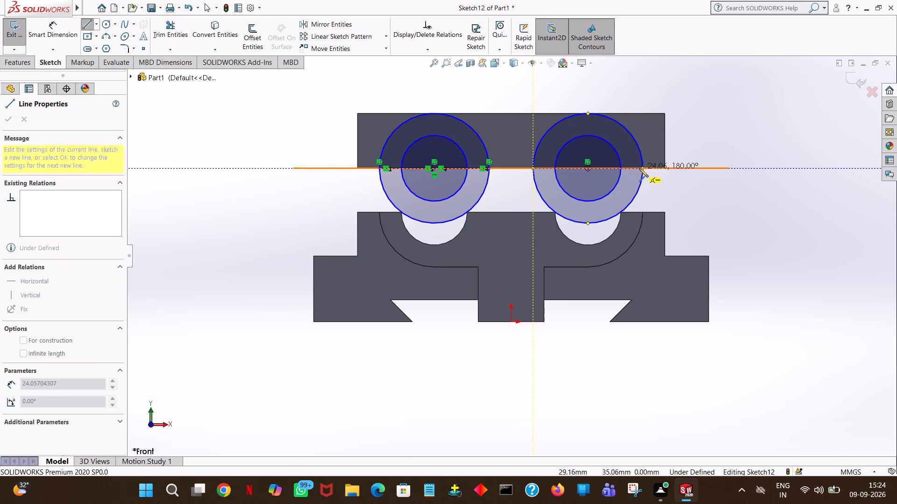
pyautogui.click(643, 167)
pyautogui.rightClick(643, 167)
pyautogui.click(649, 174)
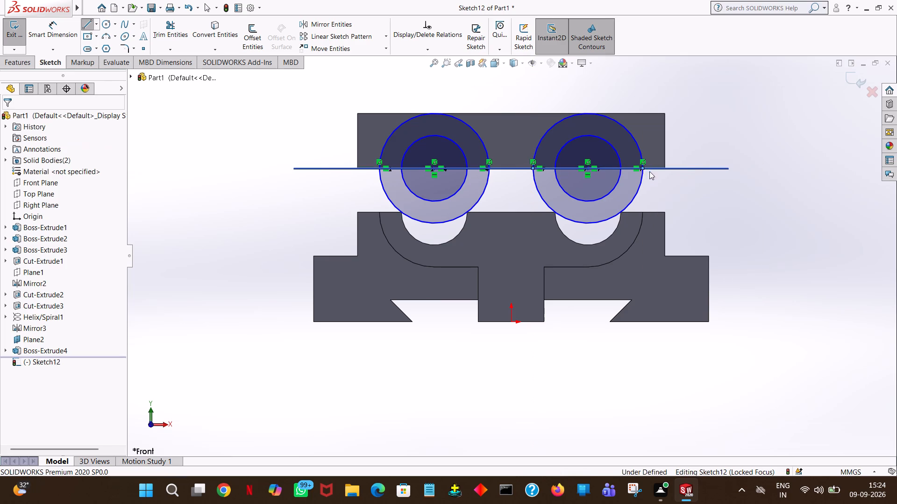
# Trim away the lower halves of all four circles below the top clamp plate's bottom edge.
pyautogui.click(182, 28)
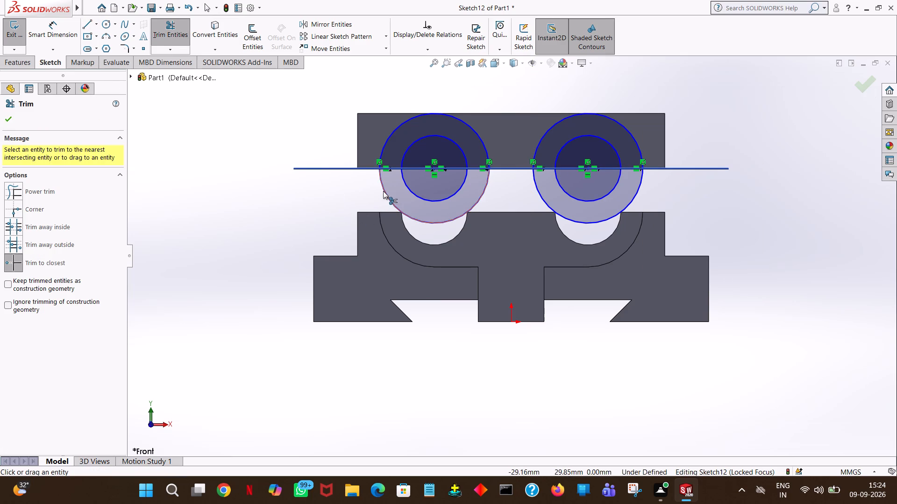
pyautogui.click(383, 191)
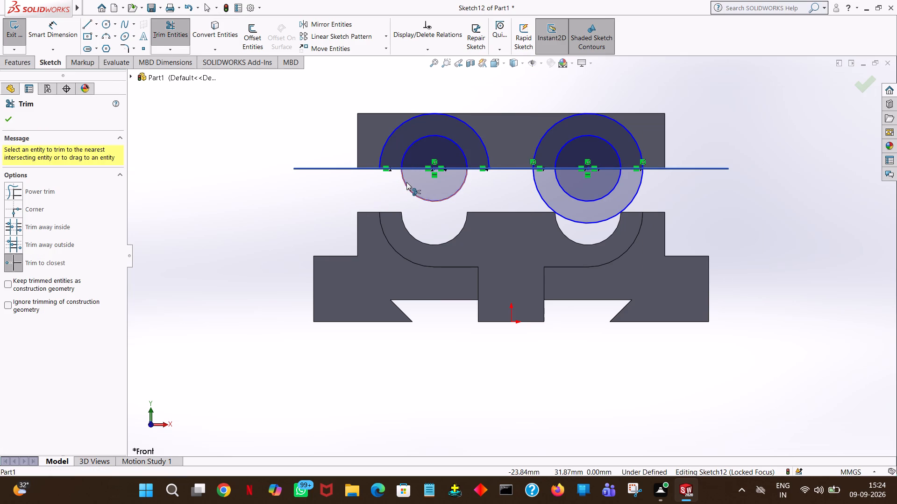
pyautogui.click(406, 182)
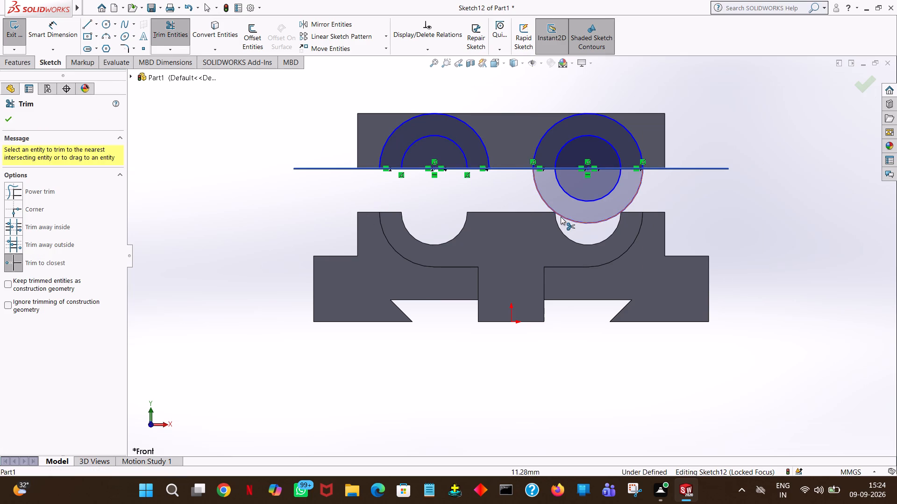
pyautogui.click(561, 217)
pyautogui.click(575, 196)
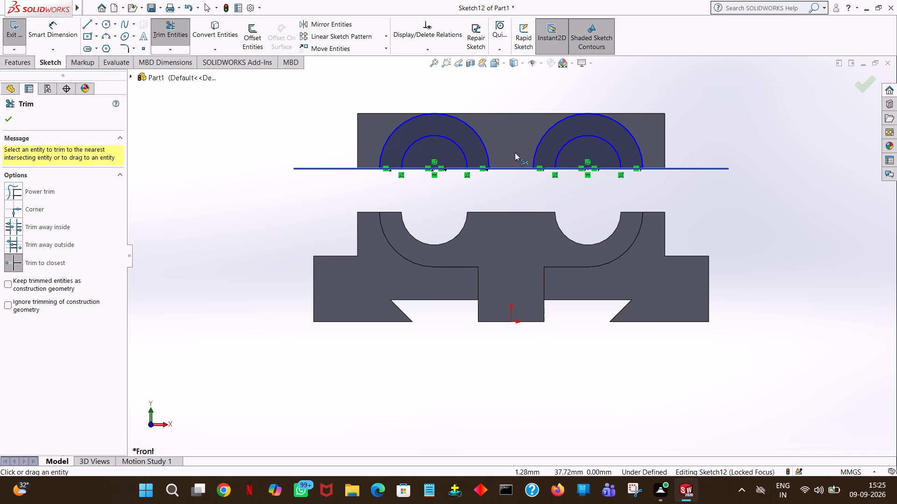
# Sketch a 10 mm horizontal line along the plate's bottom edge, joining the facing ends of the two outer arcs.
pyautogui.click(83, 19)
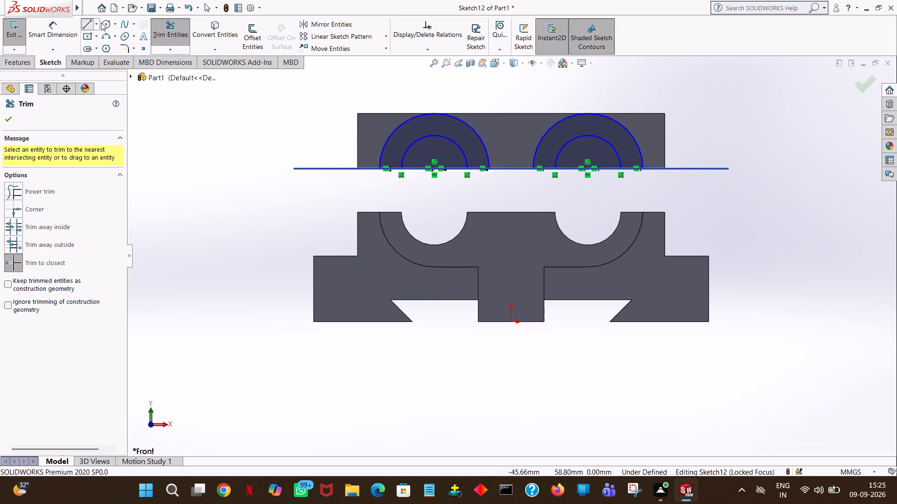
pyautogui.click(488, 167)
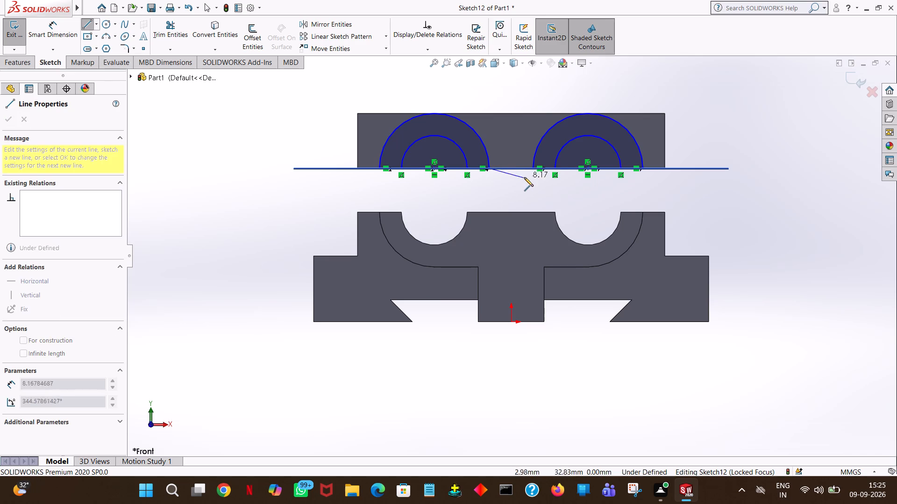
pyautogui.click(532, 168)
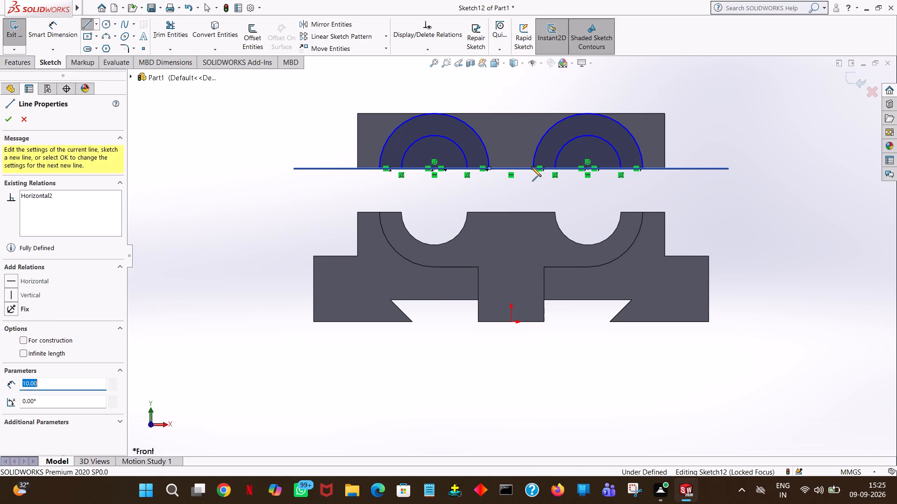
pyautogui.rightClick(532, 168)
pyautogui.click(549, 176)
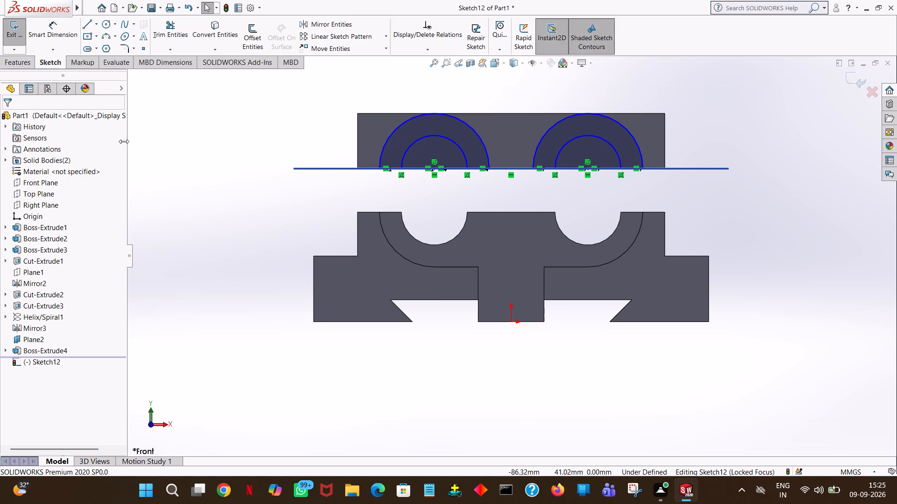
# Sketch a 35 mm horizontal line along the plate's top edge between the top points of the two outer arcs.
pyautogui.click(92, 22)
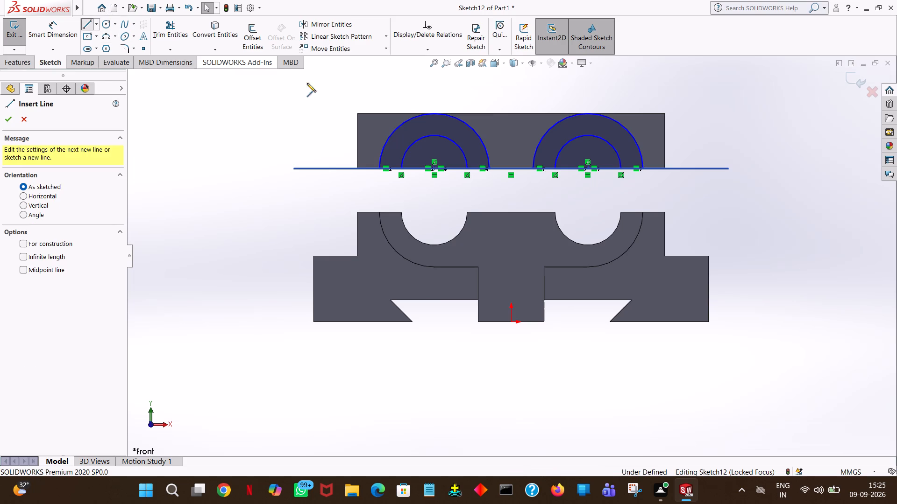
pyautogui.click(434, 113)
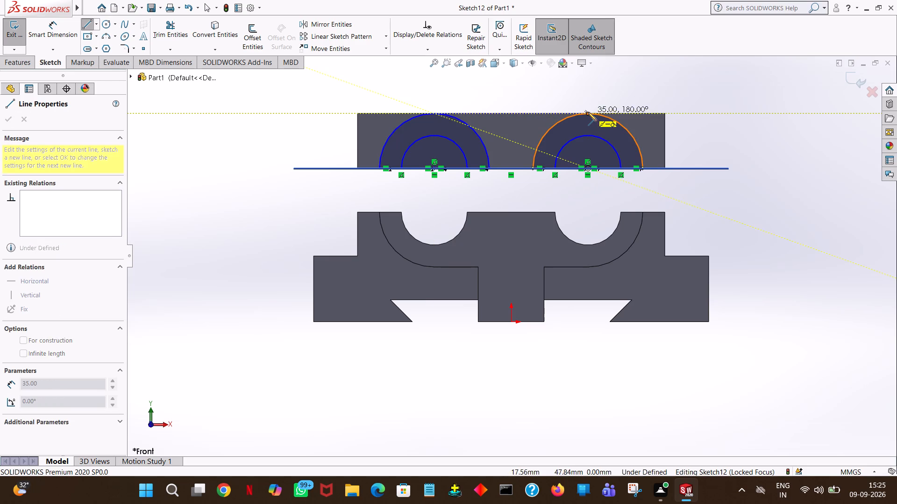
pyautogui.click(588, 112)
pyautogui.rightClick(588, 111)
pyautogui.click(599, 115)
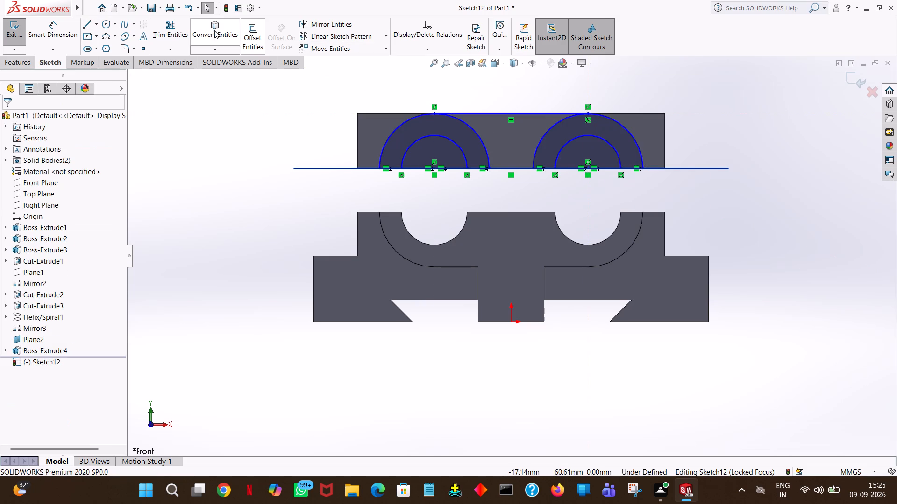
# Trim away the facing inner quarters of both outer arcs, accepting removal of their relations, to leave one rounded outline.
pyautogui.click(174, 30)
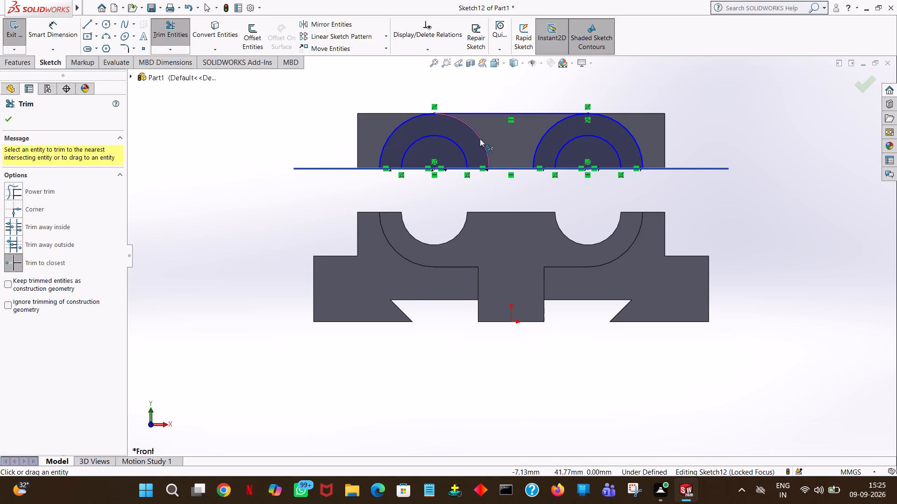
pyautogui.click(480, 139)
pyautogui.click(488, 254)
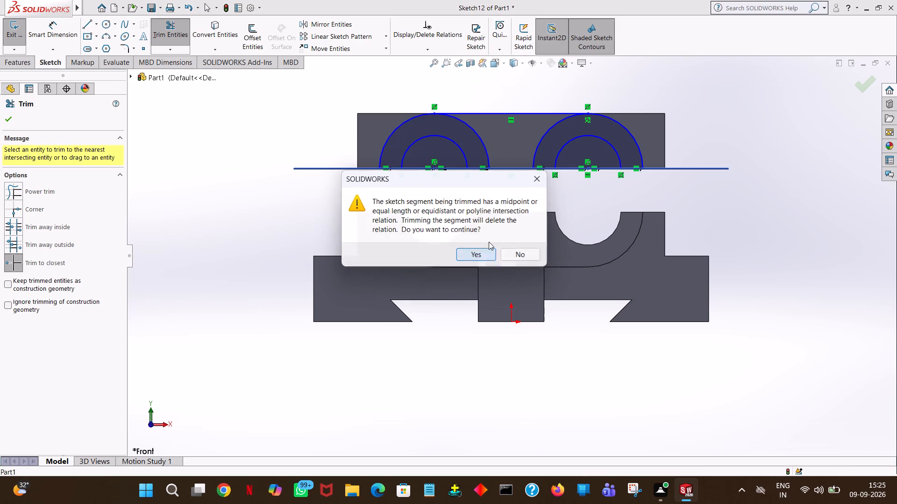
pyautogui.click(537, 144)
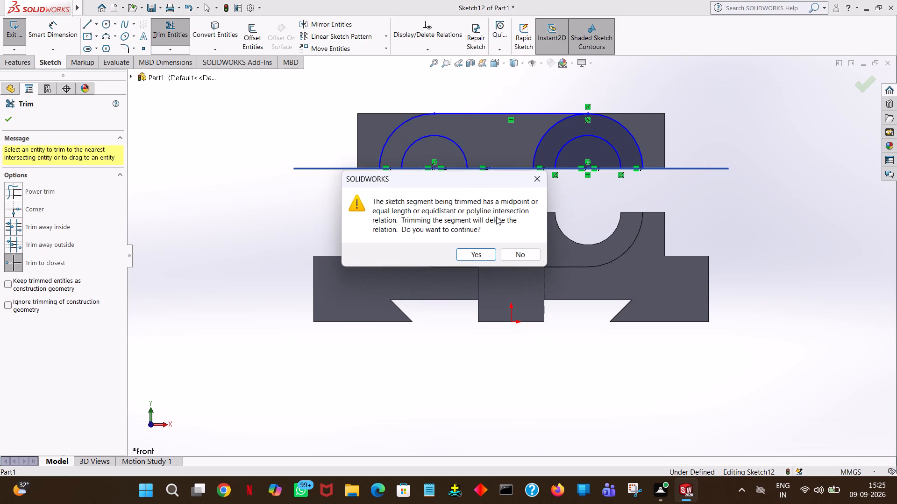
pyautogui.click(477, 254)
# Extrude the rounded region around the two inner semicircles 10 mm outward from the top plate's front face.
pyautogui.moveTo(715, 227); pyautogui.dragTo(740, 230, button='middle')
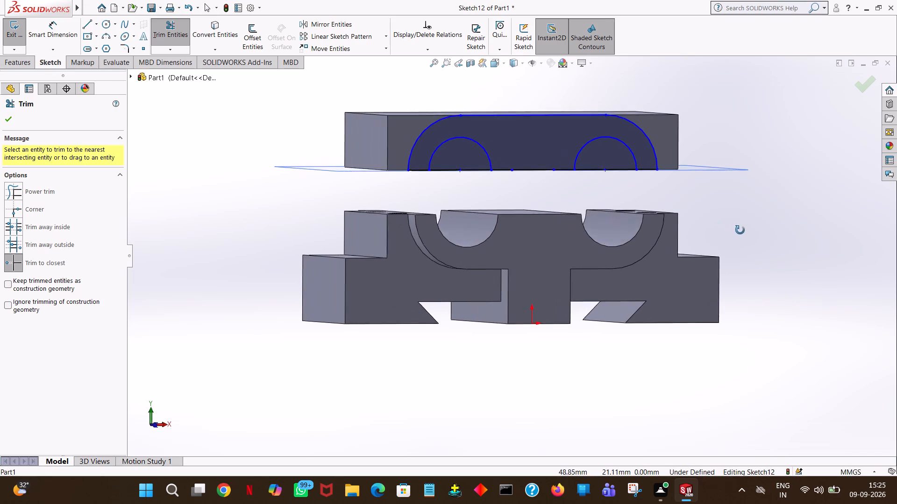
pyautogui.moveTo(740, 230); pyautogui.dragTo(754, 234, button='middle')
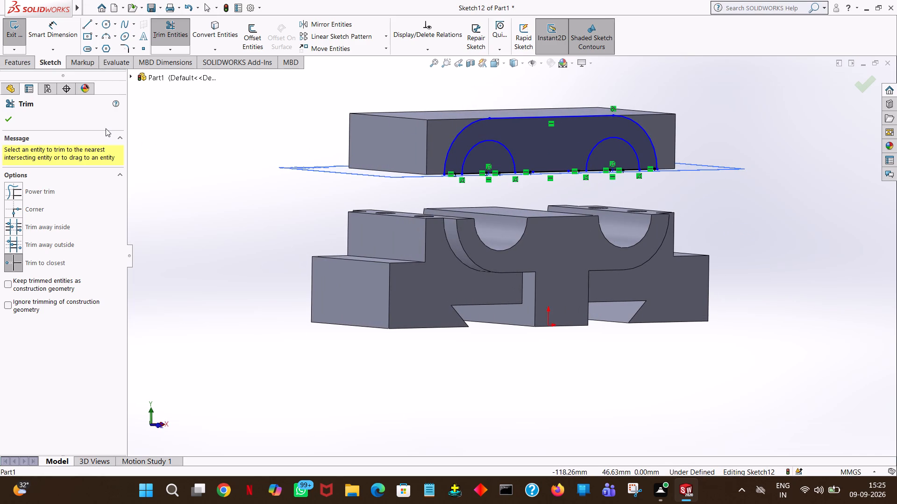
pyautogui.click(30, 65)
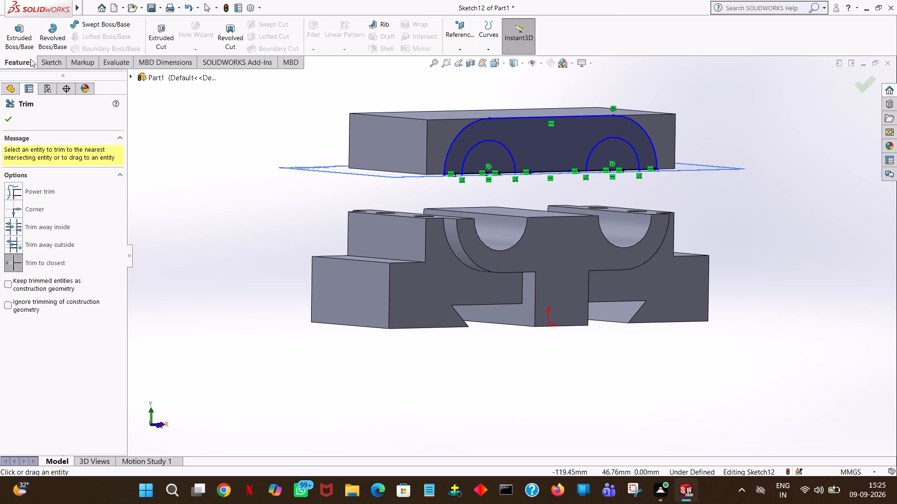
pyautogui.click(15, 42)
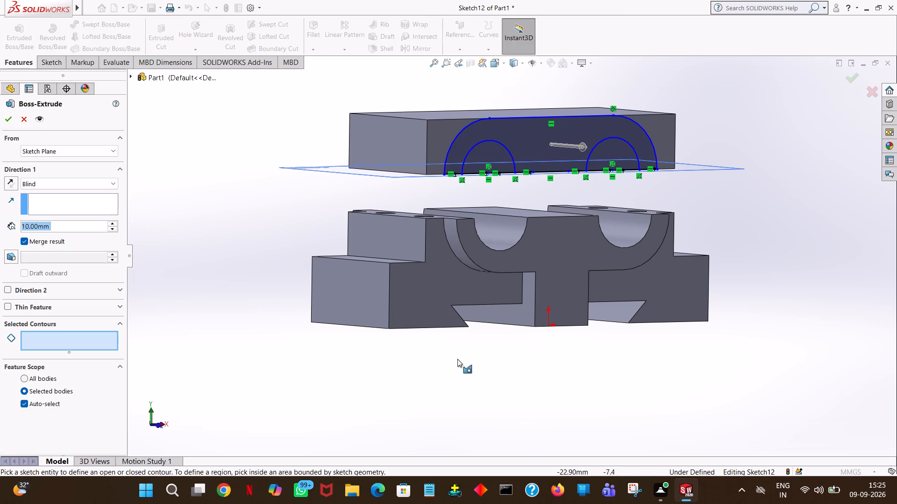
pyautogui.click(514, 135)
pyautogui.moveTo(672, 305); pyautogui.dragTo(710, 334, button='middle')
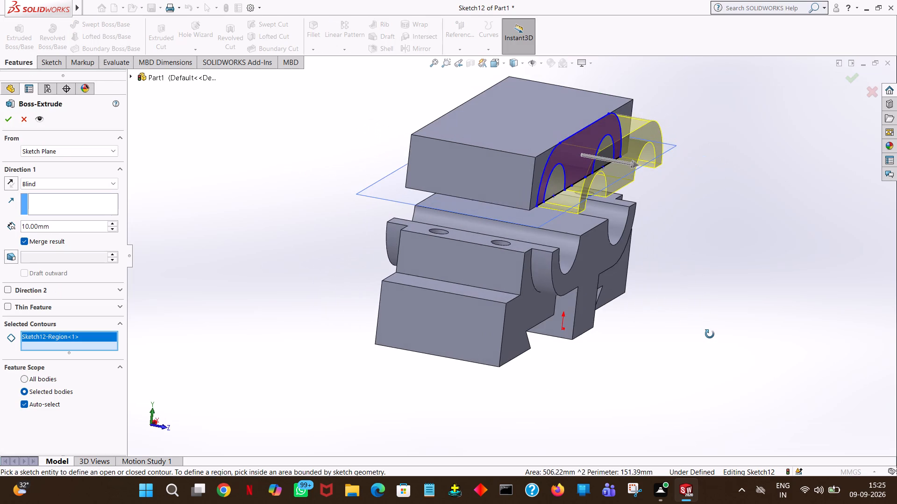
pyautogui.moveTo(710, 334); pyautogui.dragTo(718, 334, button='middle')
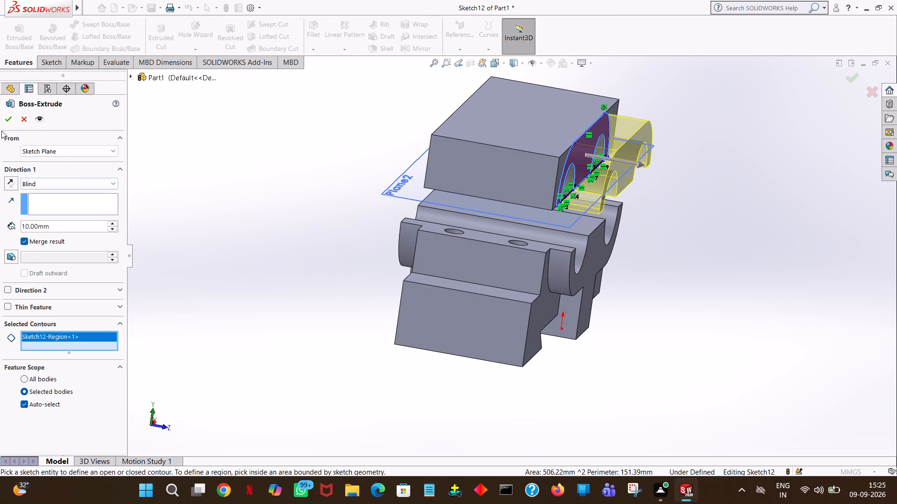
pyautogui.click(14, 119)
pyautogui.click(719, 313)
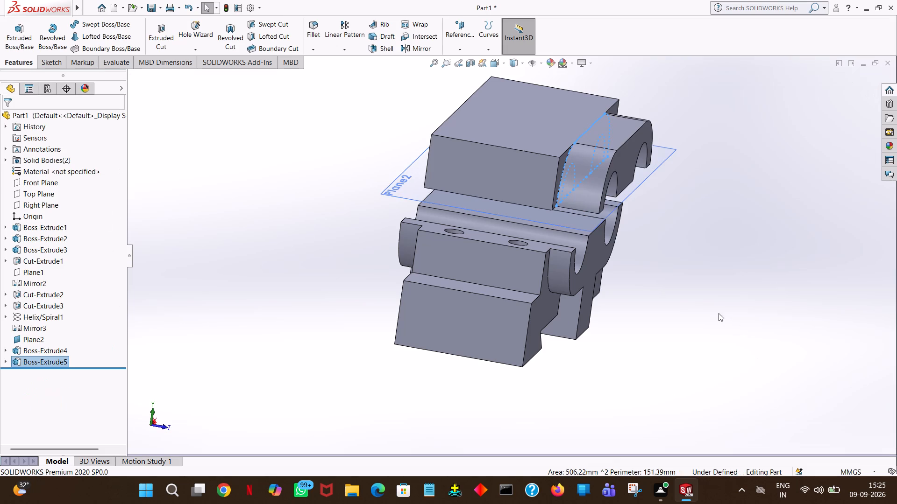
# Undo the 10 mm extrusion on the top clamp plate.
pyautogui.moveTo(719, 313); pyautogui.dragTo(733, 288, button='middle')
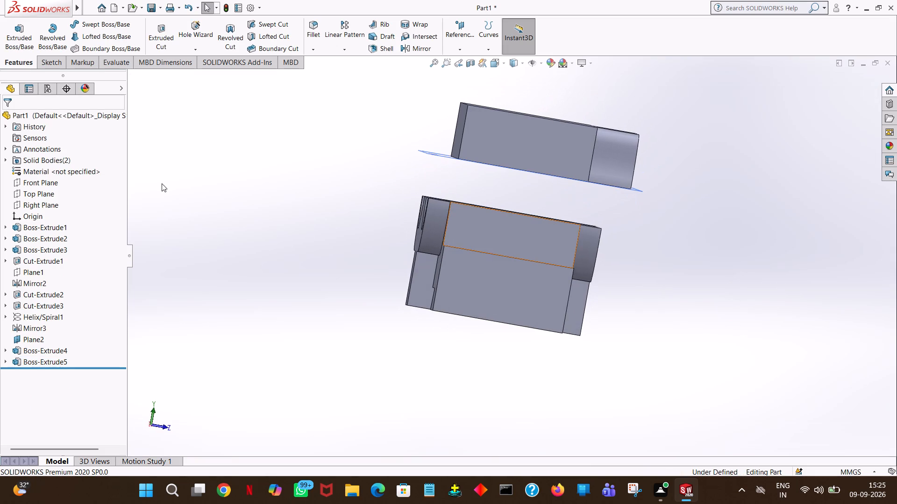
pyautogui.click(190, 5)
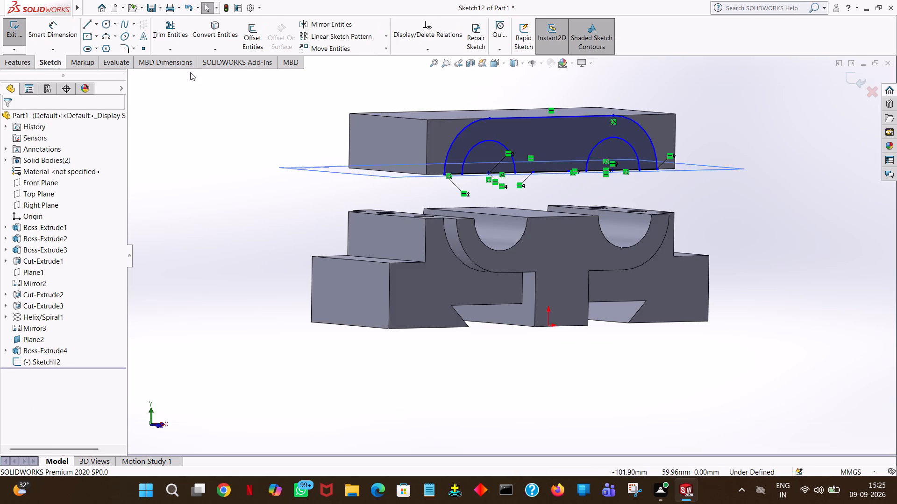
# Extrude the rounded region around the two inner semicircles 5 mm outward from the top plate's front face, merging the result.
pyautogui.click(29, 62)
pyautogui.click(26, 34)
pyautogui.click(536, 139)
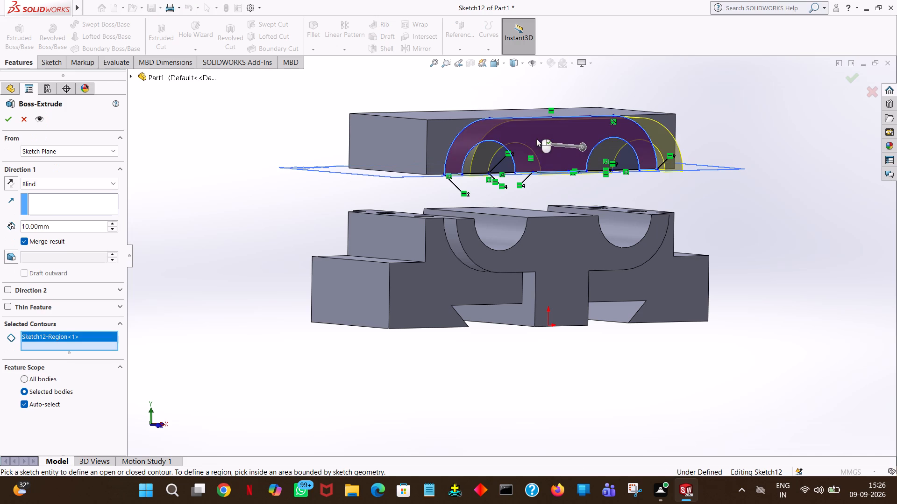
pyautogui.doubleClick(63, 228)
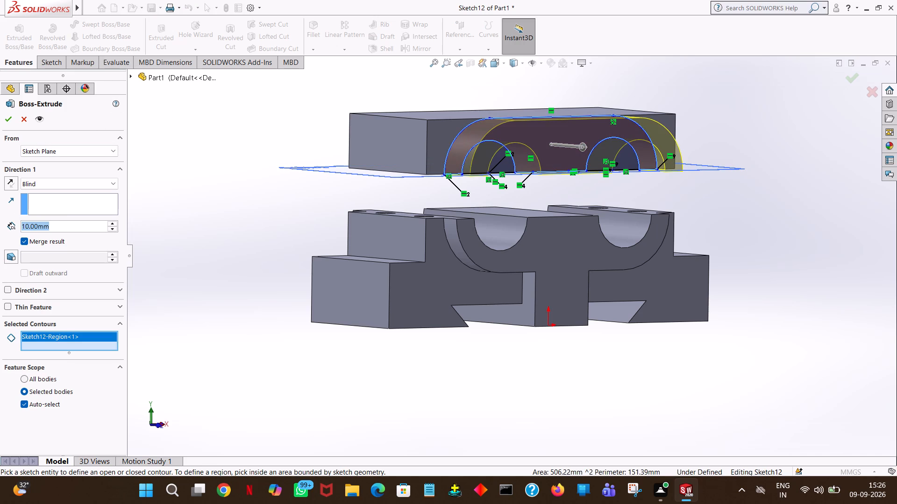
pyautogui.press('5')
pyautogui.press('Return')
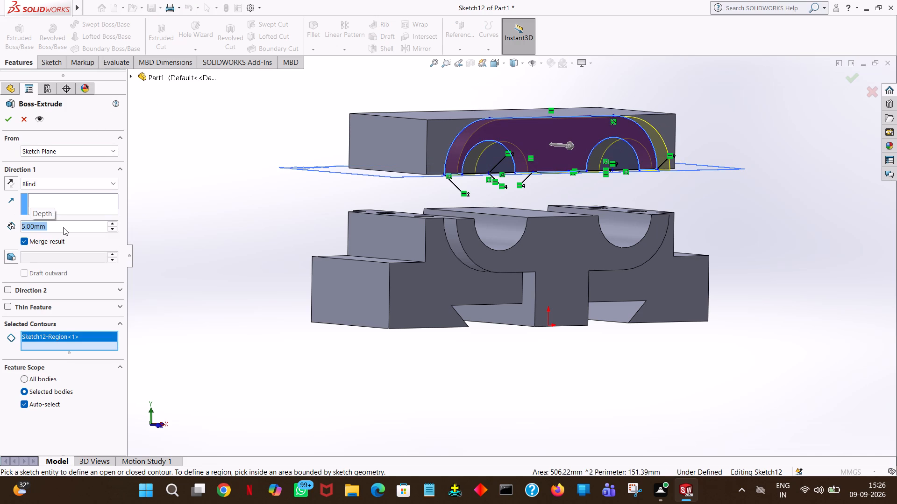
pyautogui.click(189, 213)
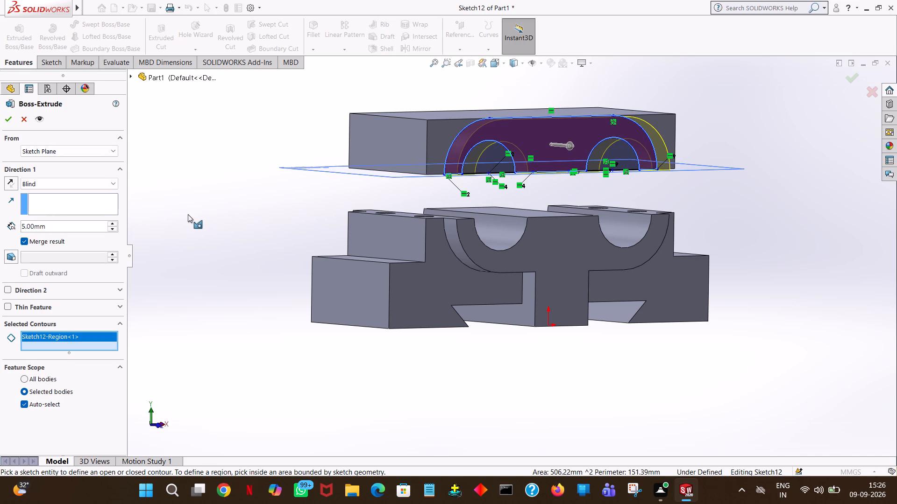
pyautogui.click(7, 119)
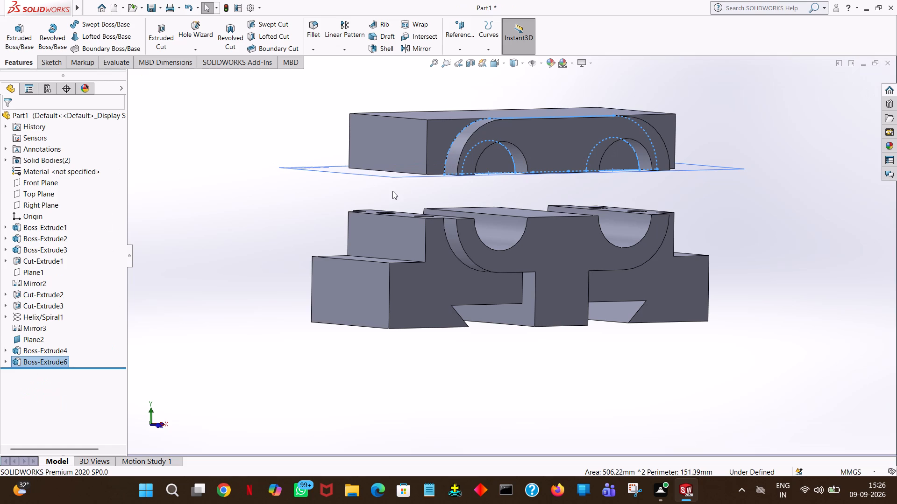
pyautogui.click(225, 202)
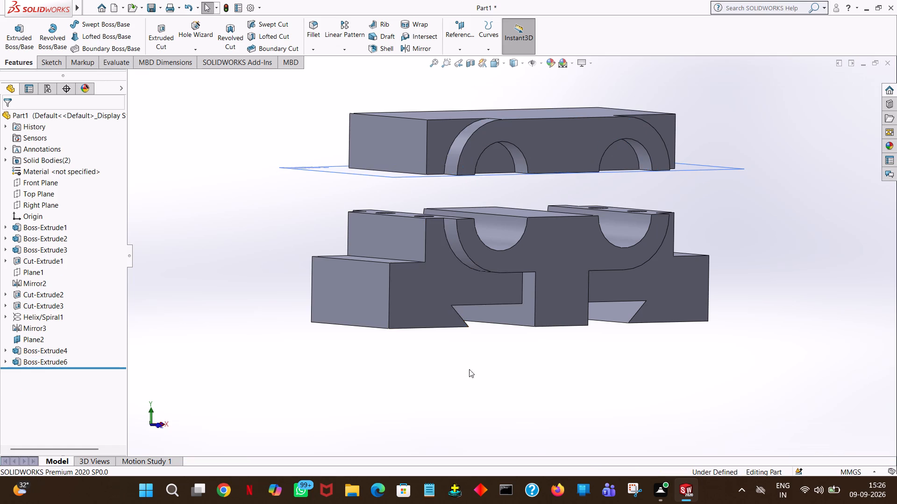
# For an extruded cut, sketch two 7.5 mm radius circles on the top clamp plate's raised front face, concentric with the two semicircular recesses.
pyautogui.moveTo(489, 398); pyautogui.dragTo(285, 442, button='middle')
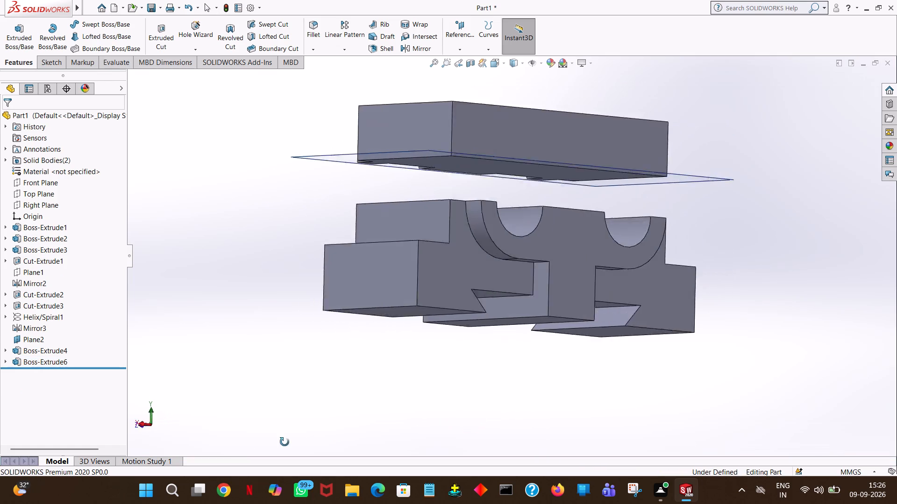
pyautogui.moveTo(285, 442); pyautogui.dragTo(423, 475, button='middle')
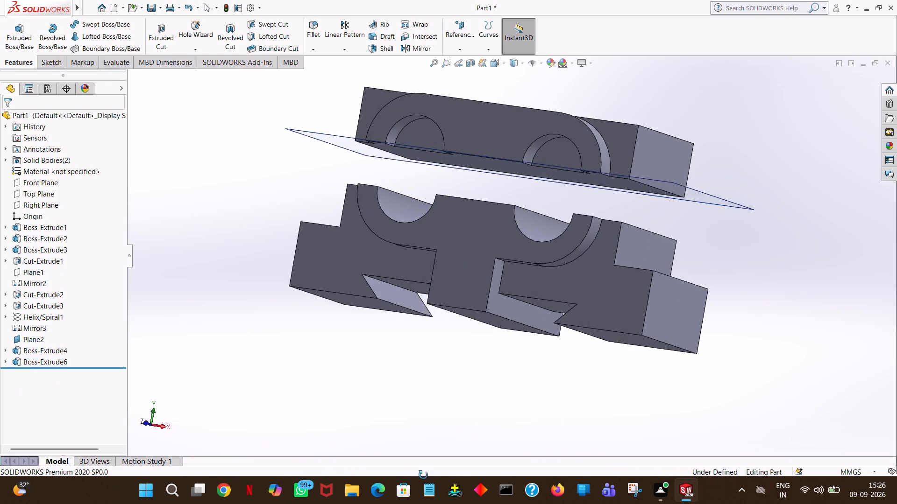
pyautogui.moveTo(423, 475); pyautogui.dragTo(562, 464, button='middle')
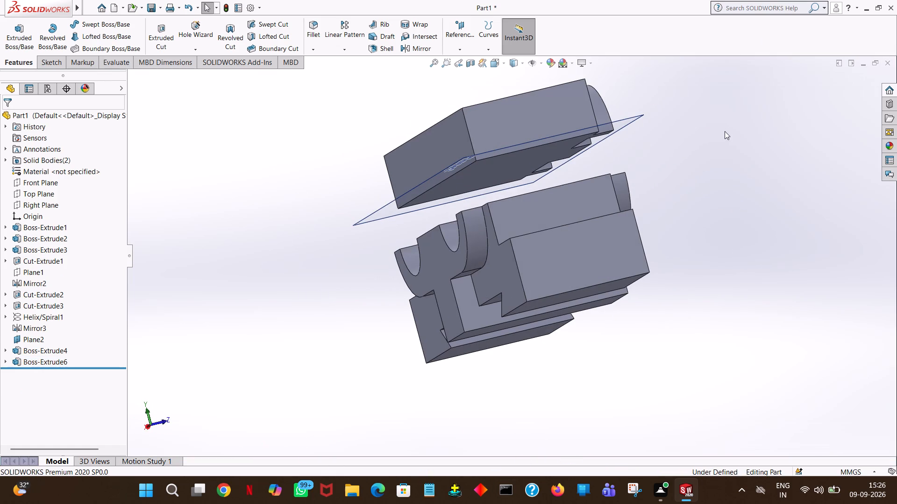
pyautogui.moveTo(721, 134); pyautogui.dragTo(589, 209, button='middle')
pyautogui.middleClick(482, 202)
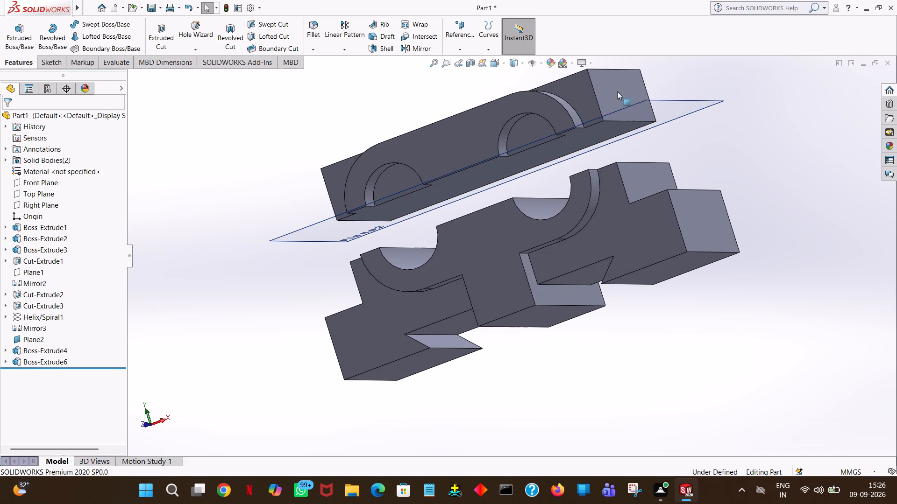
pyautogui.moveTo(706, 81); pyautogui.dragTo(736, 83, button='middle')
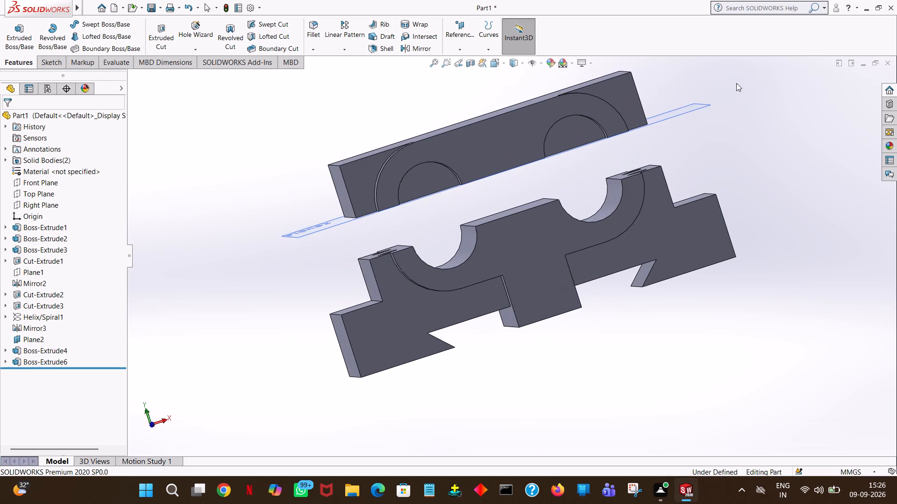
pyautogui.click(45, 66)
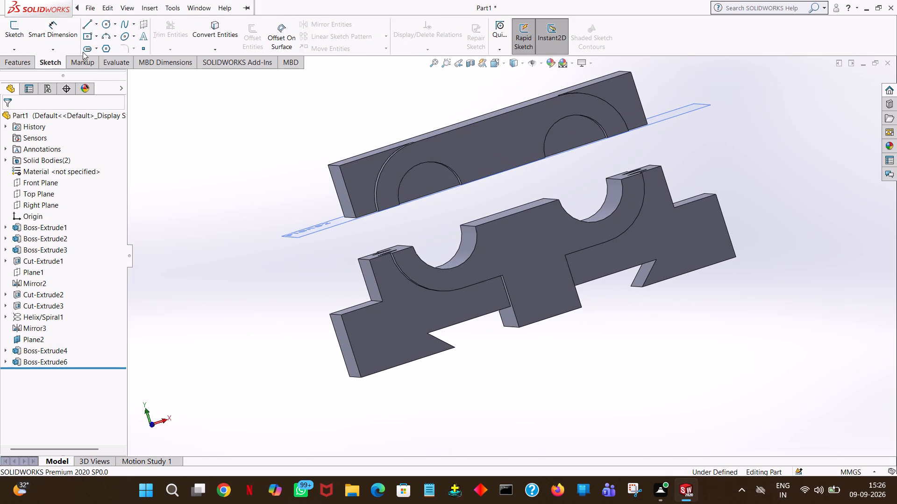
pyautogui.click(31, 62)
pyautogui.click(152, 33)
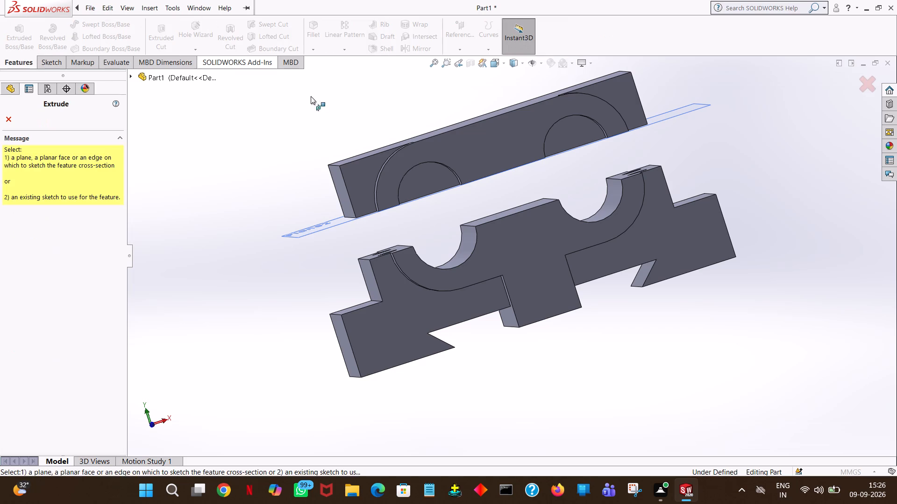
pyautogui.click(490, 147)
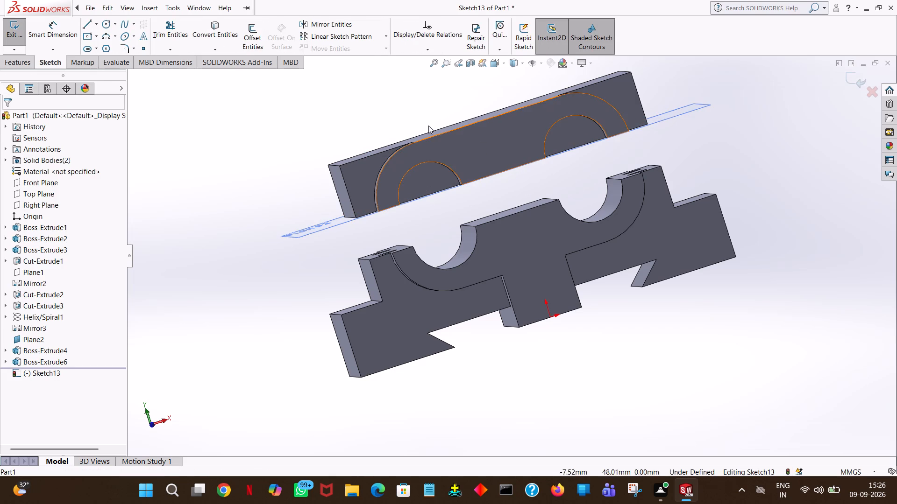
pyautogui.click(104, 22)
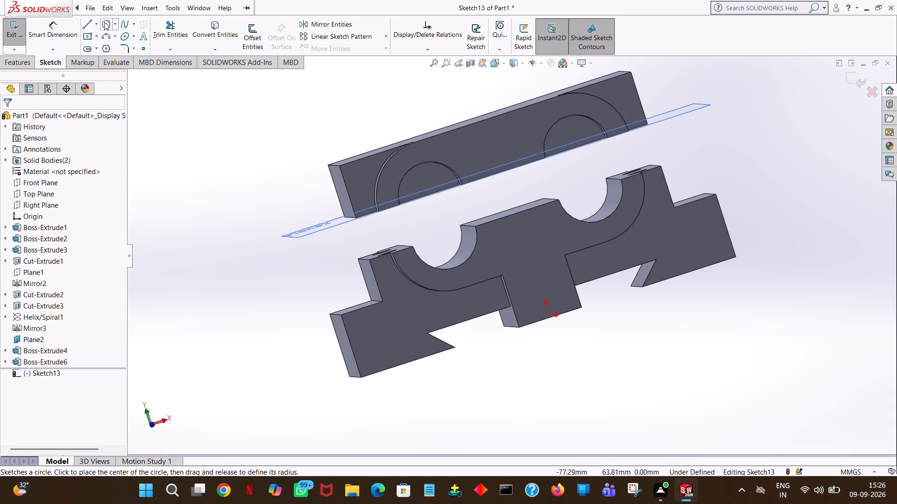
pyautogui.click(431, 194)
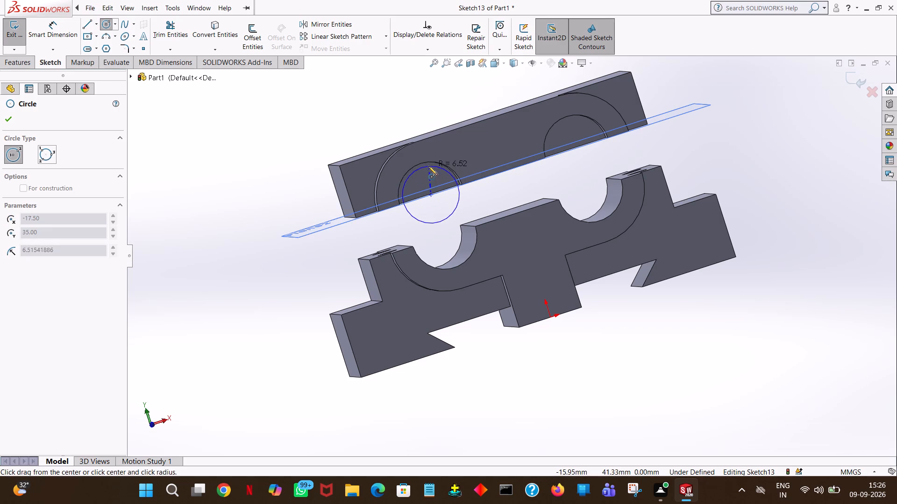
pyautogui.click(426, 160)
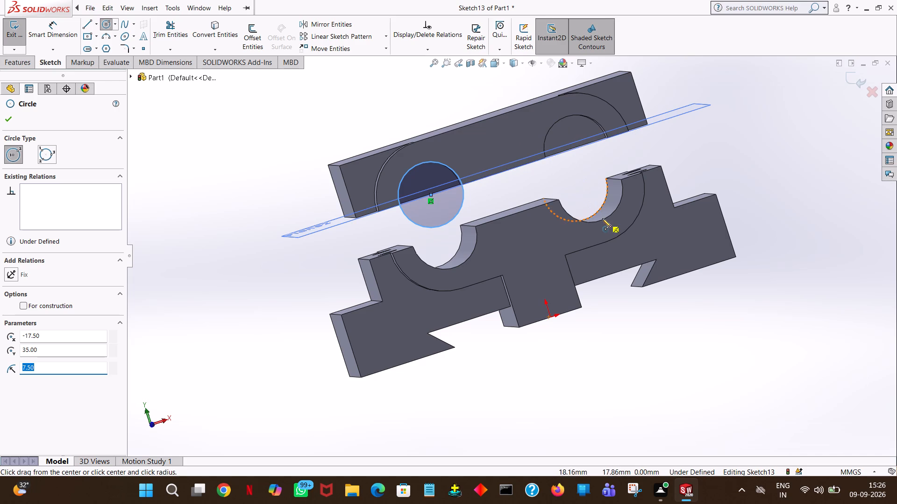
pyautogui.click(577, 147)
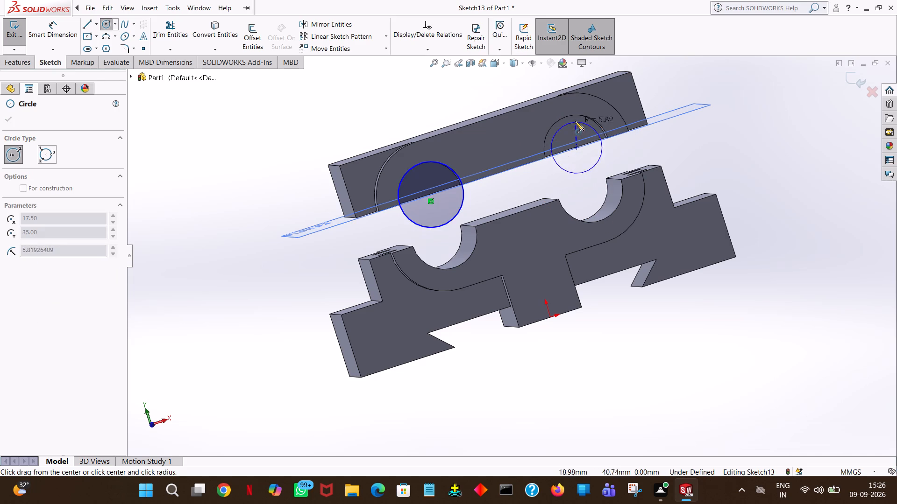
pyautogui.click(574, 115)
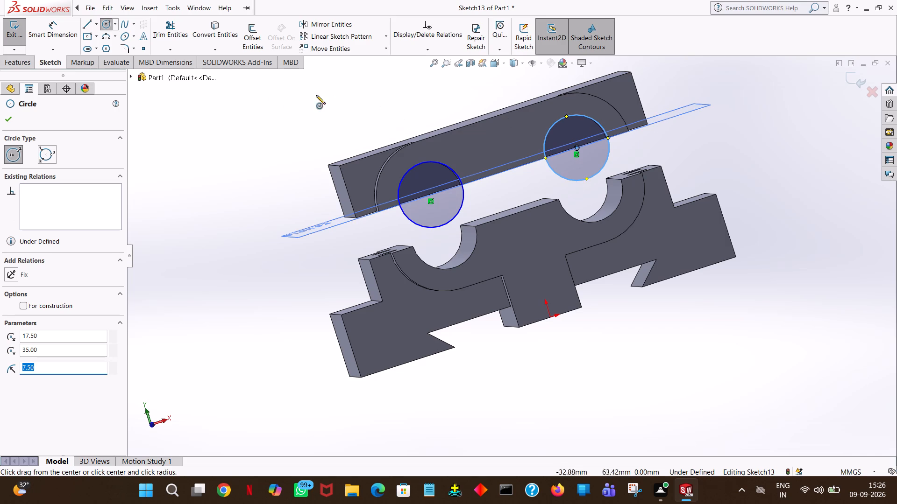
pyautogui.click(13, 119)
pyautogui.click(232, 97)
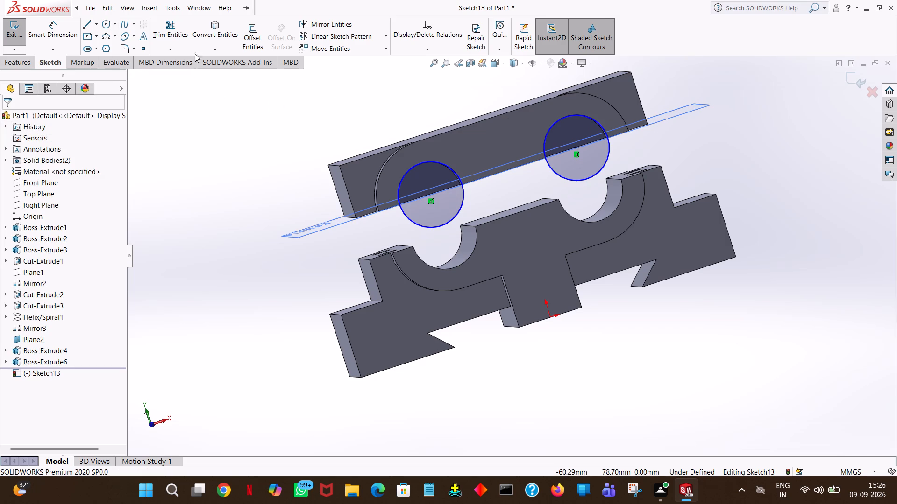
# Cut both circles 67 mm deep through the full depth of the top clamp plate.
pyautogui.click(25, 60)
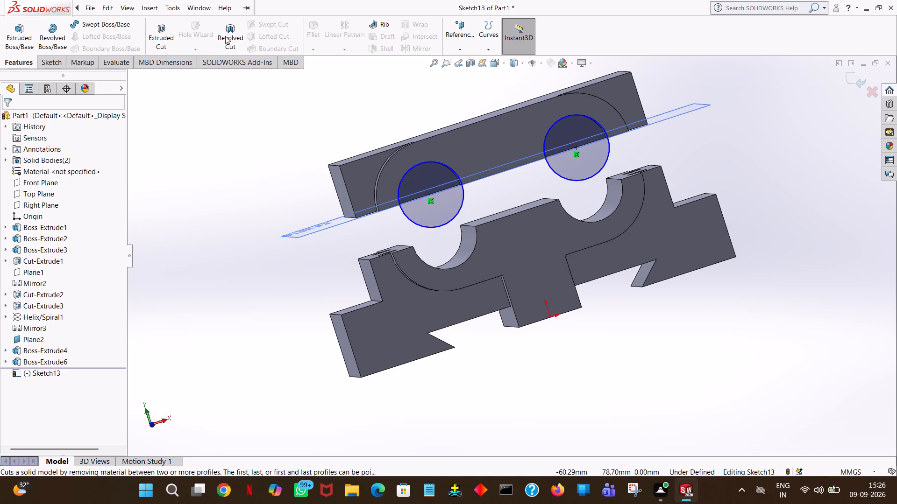
pyautogui.click(175, 41)
pyautogui.moveTo(207, 172); pyautogui.dragTo(299, 135, button='middle')
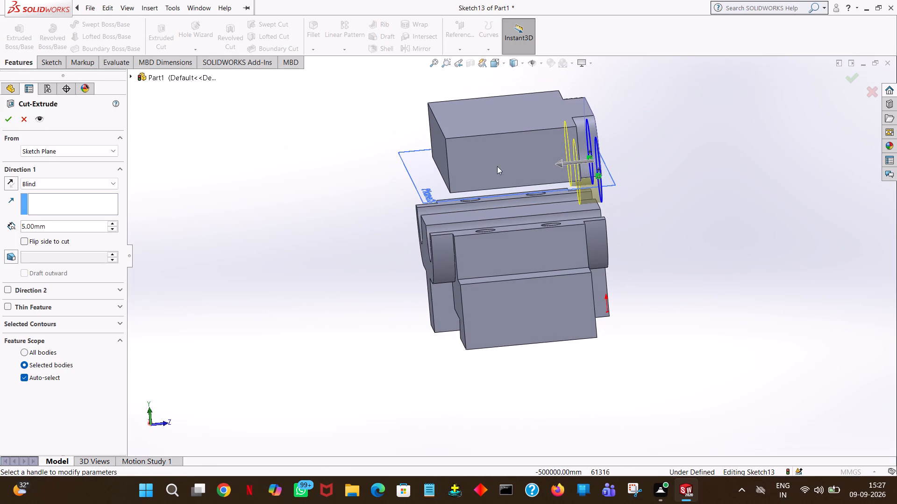
pyautogui.moveTo(555, 161); pyautogui.dragTo(290, 168)
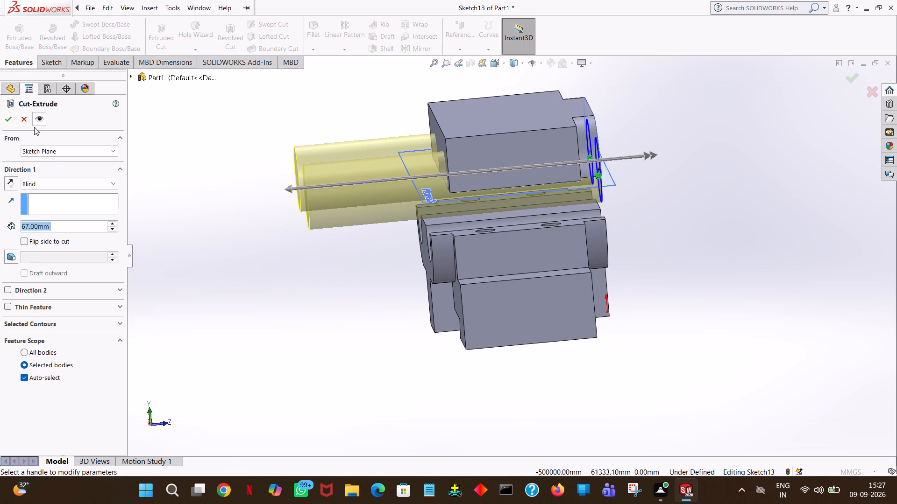
pyautogui.moveTo(696, 210); pyautogui.dragTo(595, 238, button='middle')
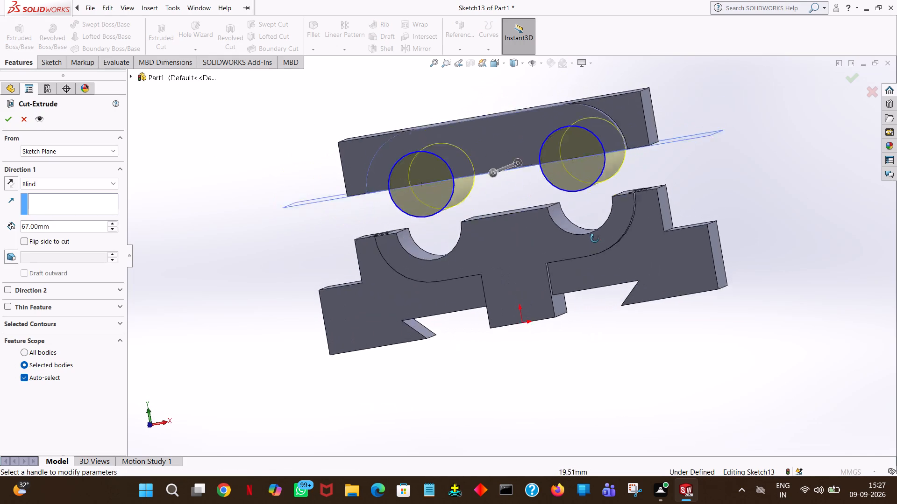
pyautogui.moveTo(595, 238); pyautogui.dragTo(591, 248, button='middle')
pyautogui.click(4, 121)
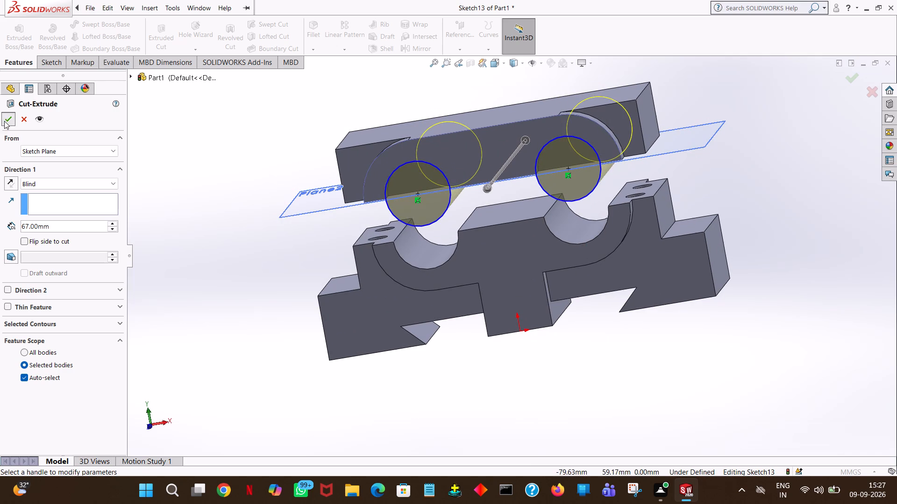
pyautogui.click(468, 71)
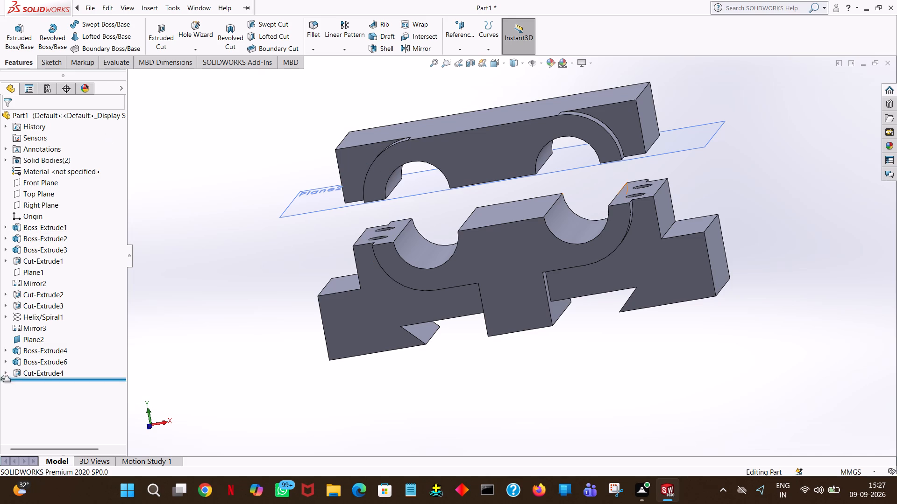
# Hide the reference plane Plane2 at the top clamp plate's underside.
pyautogui.click(27, 337)
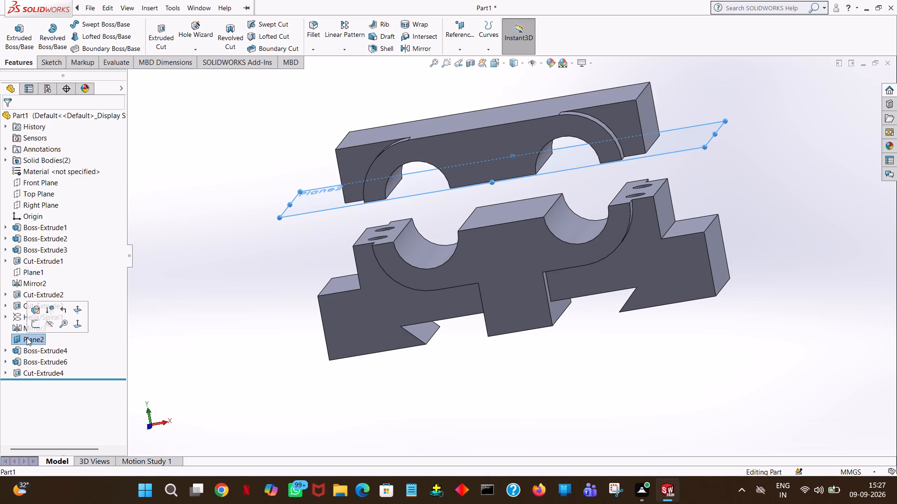
pyautogui.click(47, 317)
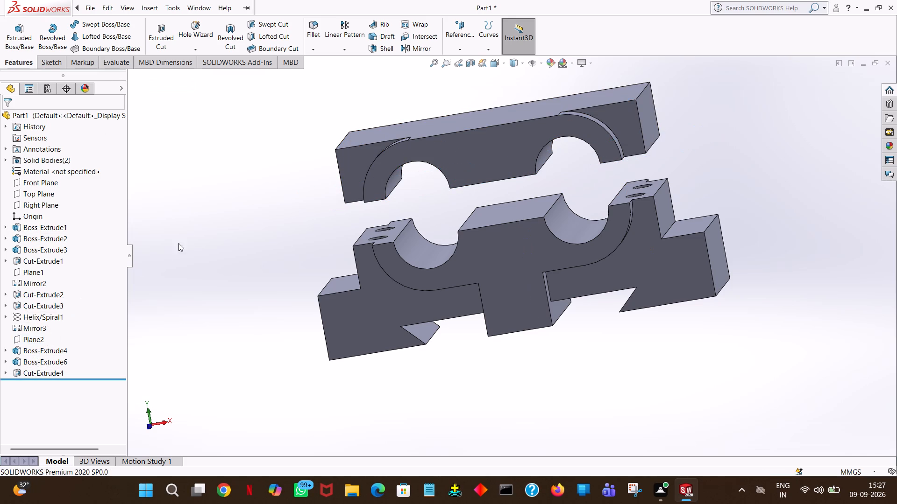
pyautogui.click(199, 231)
# Examine the top clamp plate and the base from the front, top, underside and back.
pyautogui.moveTo(215, 223); pyautogui.dragTo(246, 212, button='middle')
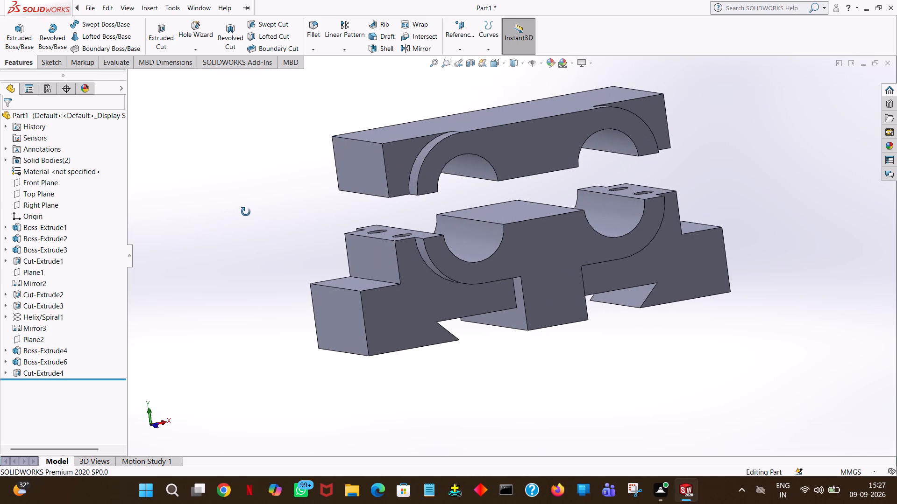
pyautogui.moveTo(246, 212); pyautogui.dragTo(251, 238, button='middle')
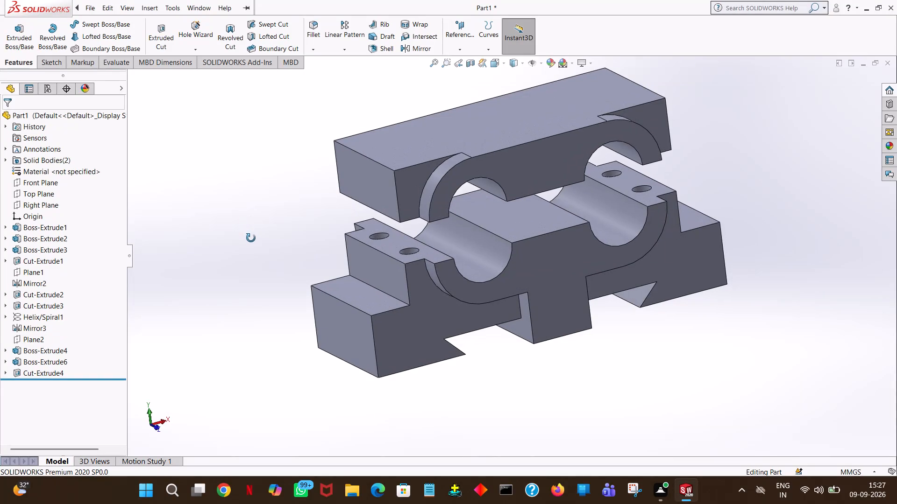
pyautogui.moveTo(251, 238); pyautogui.dragTo(185, 438, button='middle')
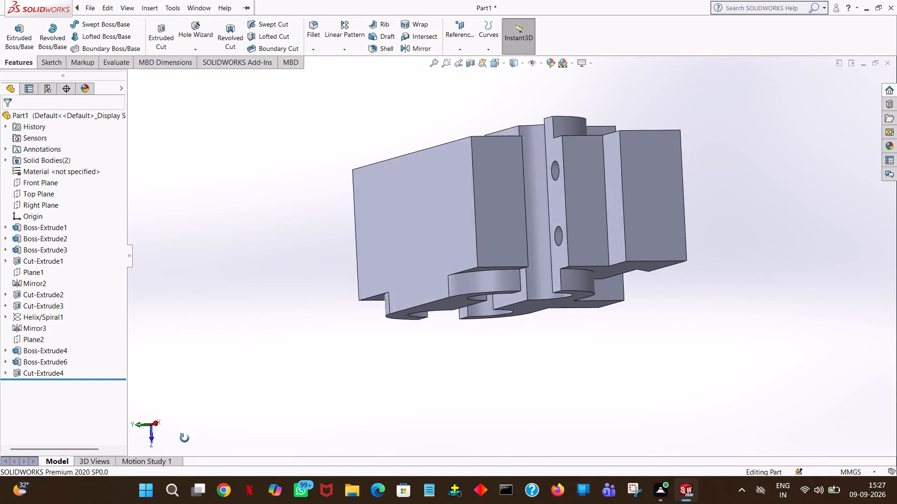
pyautogui.moveTo(185, 438); pyautogui.dragTo(254, 216, button='middle')
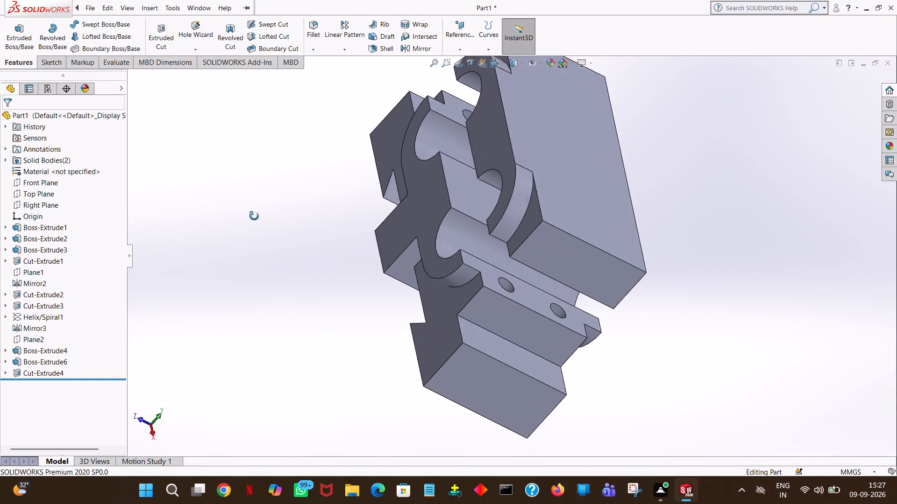
pyautogui.moveTo(254, 216); pyautogui.dragTo(405, 269, button='middle')
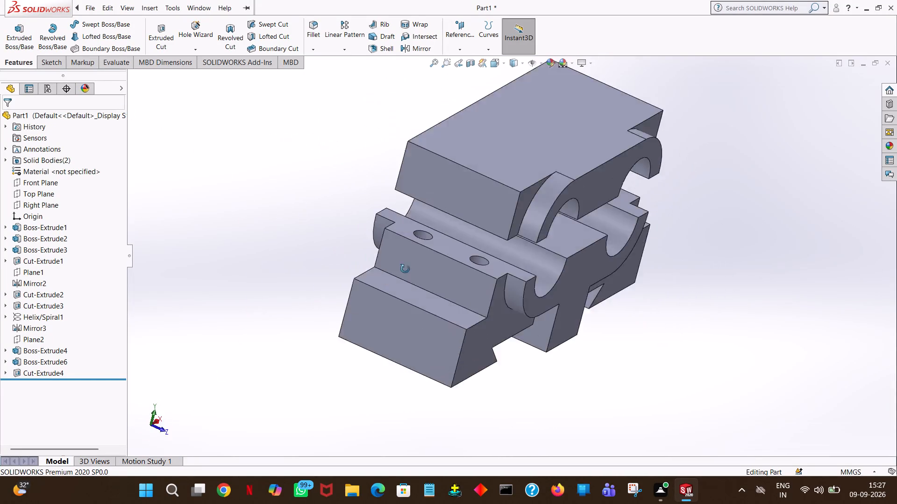
pyautogui.moveTo(405, 269); pyautogui.dragTo(563, 298, button='middle')
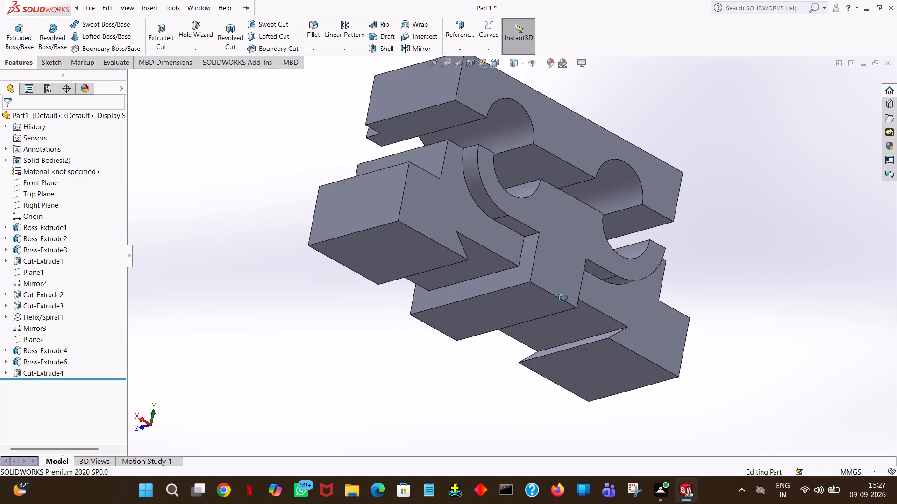
pyautogui.moveTo(563, 298); pyautogui.dragTo(408, 250, button='middle')
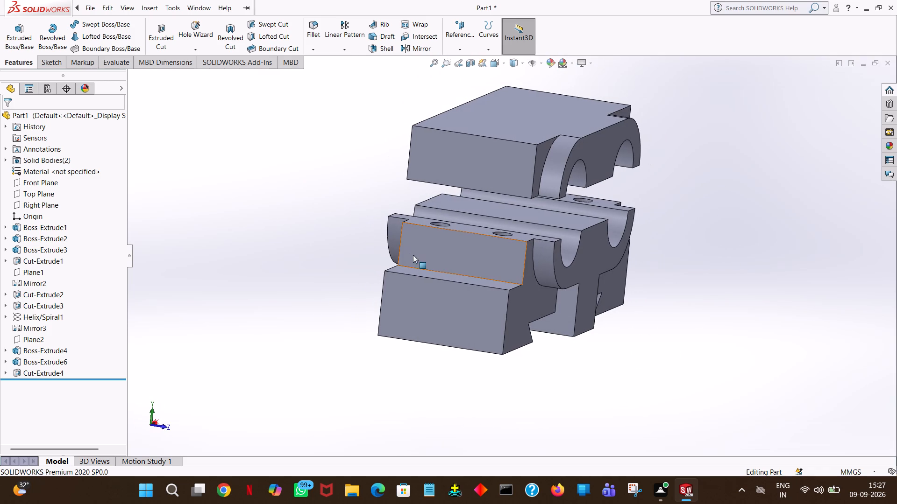
pyautogui.moveTo(555, 336); pyautogui.dragTo(589, 364, button='middle')
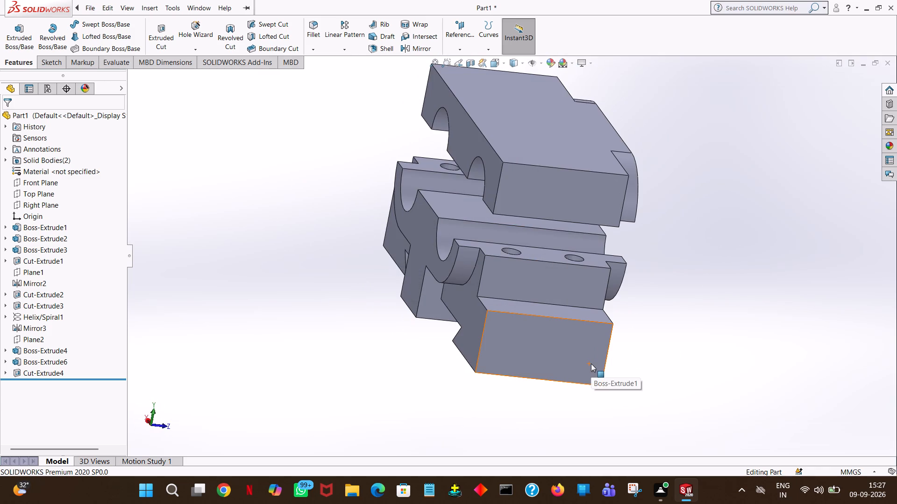
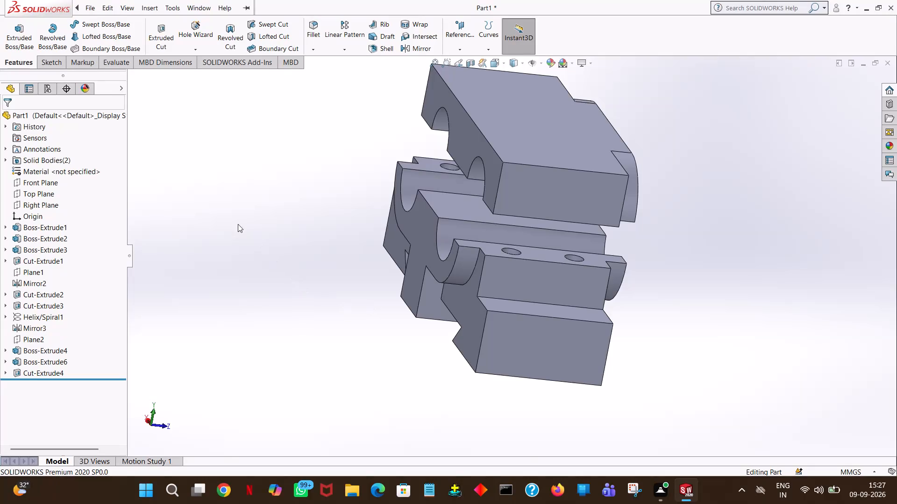
# Stretch the display of mid-plane Plane1 upward so that it extends past the top clamp plate.
pyautogui.click(245, 221)
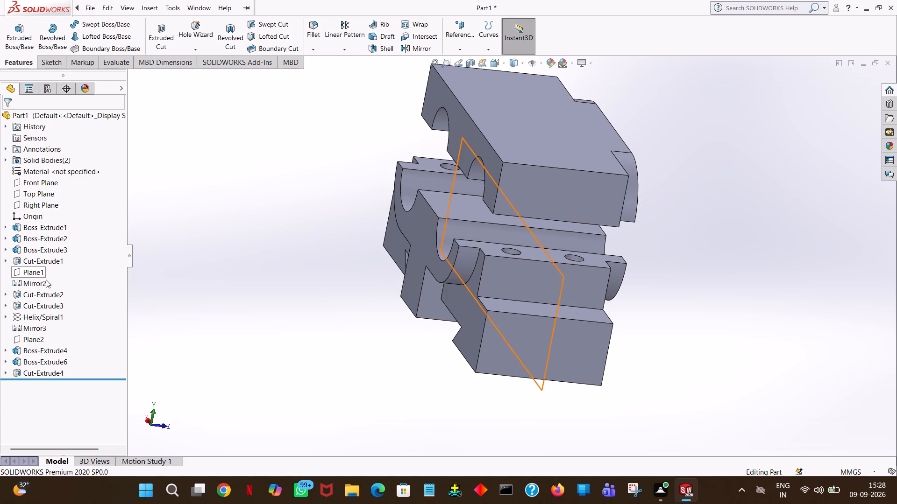
pyautogui.moveTo(144, 289); pyautogui.dragTo(135, 278, button='middle')
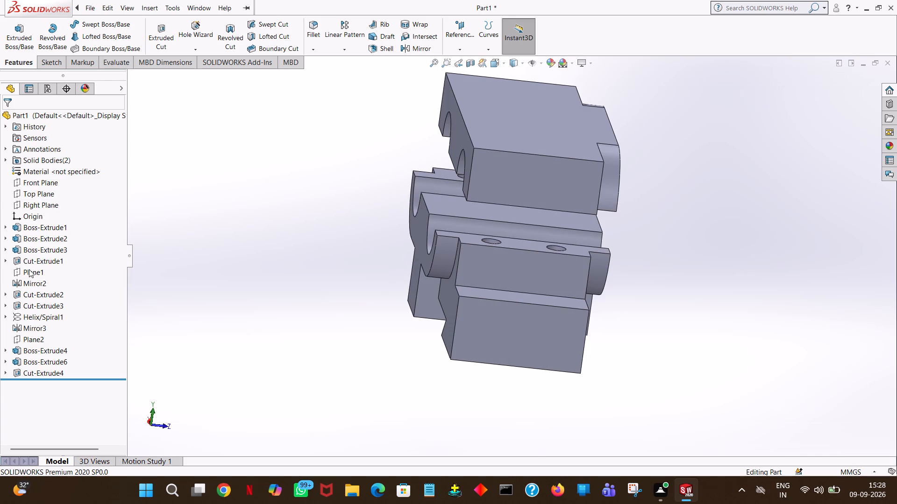
pyautogui.click(29, 269)
pyautogui.moveTo(182, 276); pyautogui.dragTo(178, 252, button='middle')
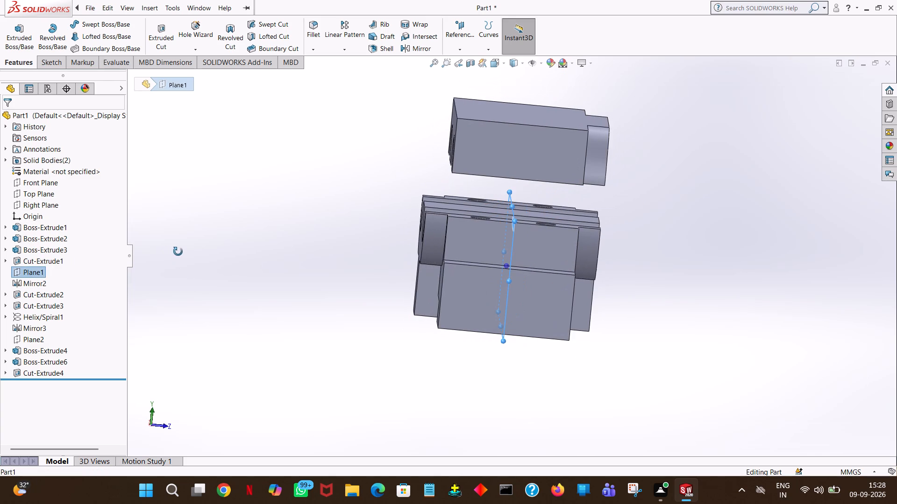
pyautogui.moveTo(178, 252); pyautogui.dragTo(180, 259, button='middle')
pyautogui.middleClick(175, 263)
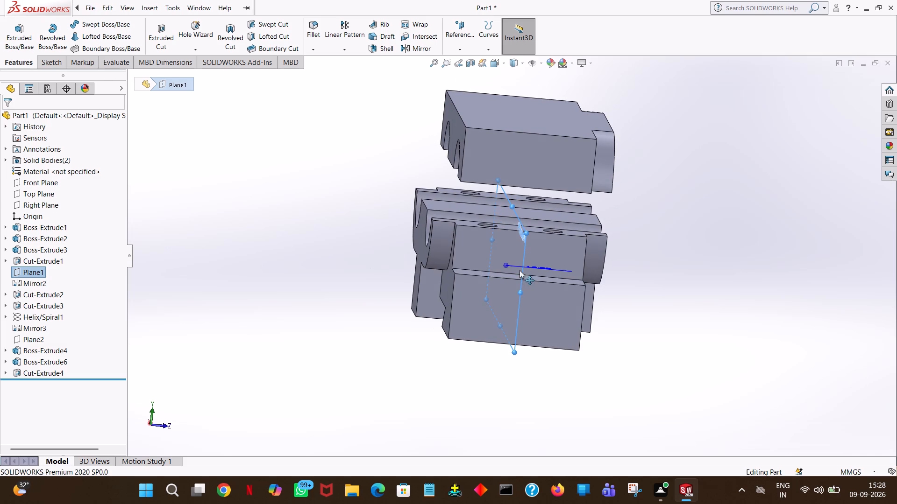
pyautogui.moveTo(524, 235); pyautogui.dragTo(535, 166)
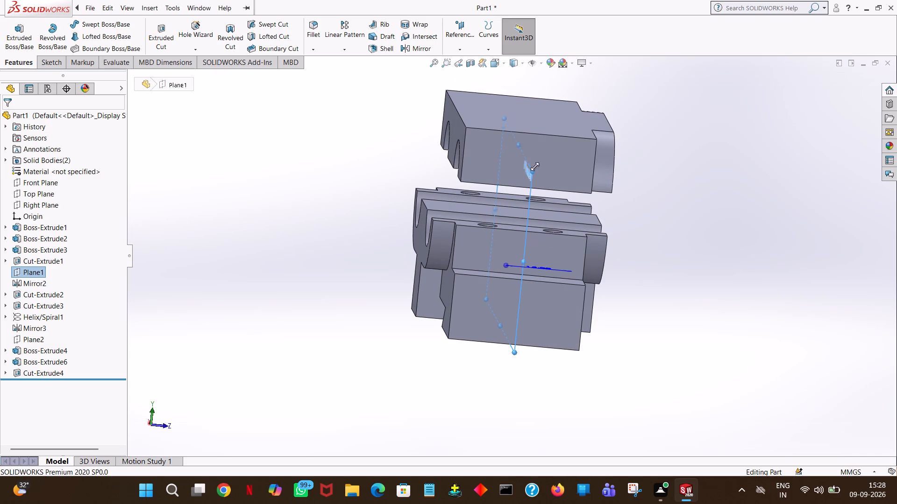
pyautogui.moveTo(535, 166); pyautogui.dragTo(553, 79)
pyautogui.click(680, 85)
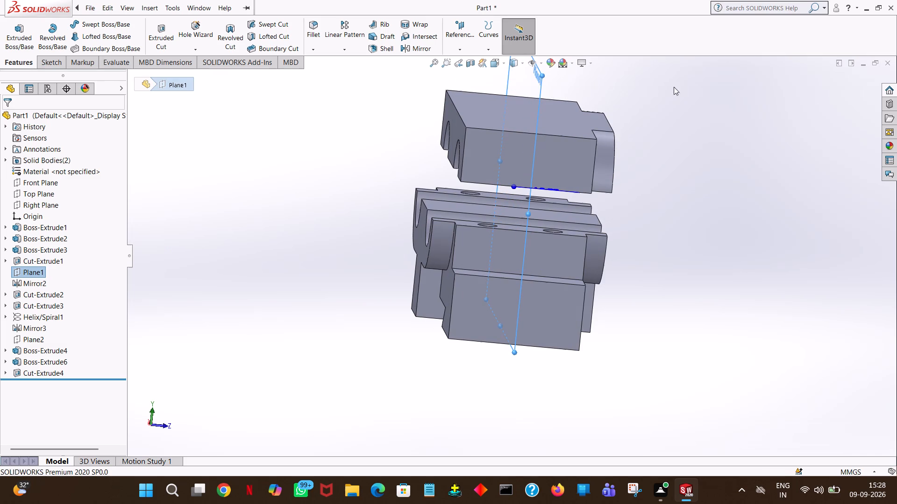
# Mirror the top clamp plate's arched boss feature Boss-Extrude6 about Plane1 onto the plate's opposite face.
pyautogui.click(30, 274)
pyautogui.click(421, 44)
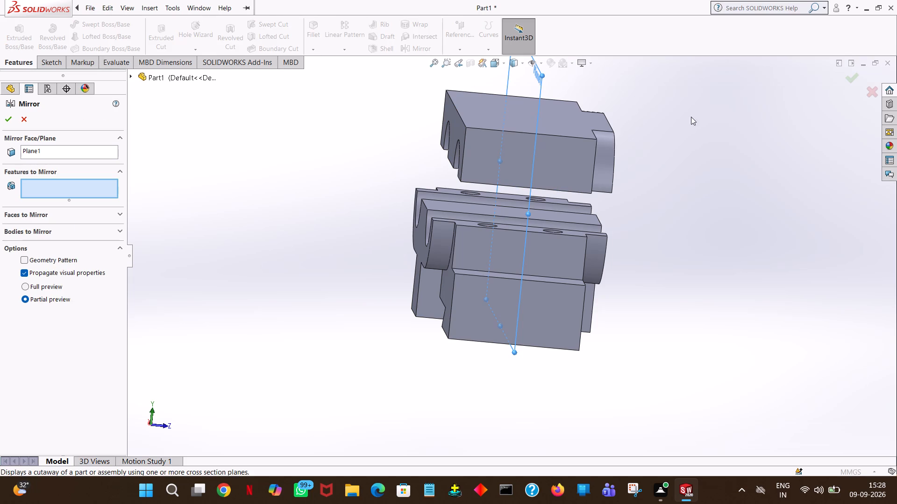
pyautogui.click(604, 154)
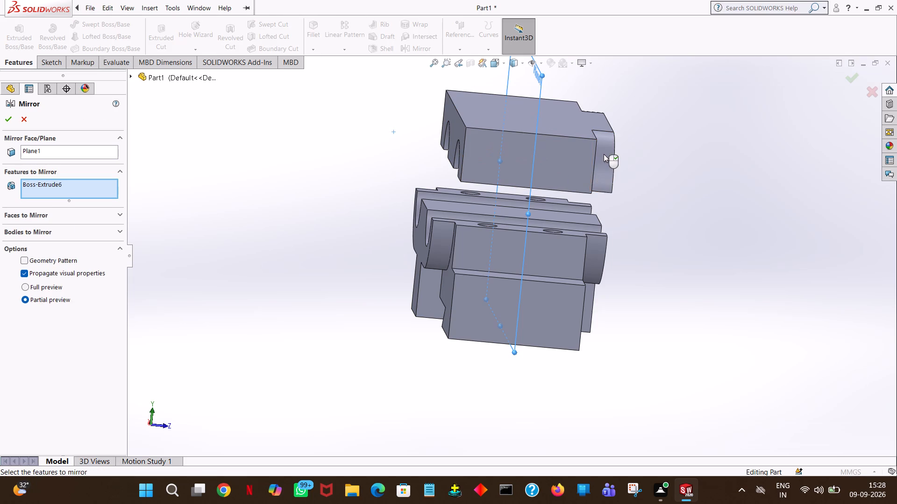
pyautogui.moveTo(758, 163); pyautogui.dragTo(751, 176, button='middle')
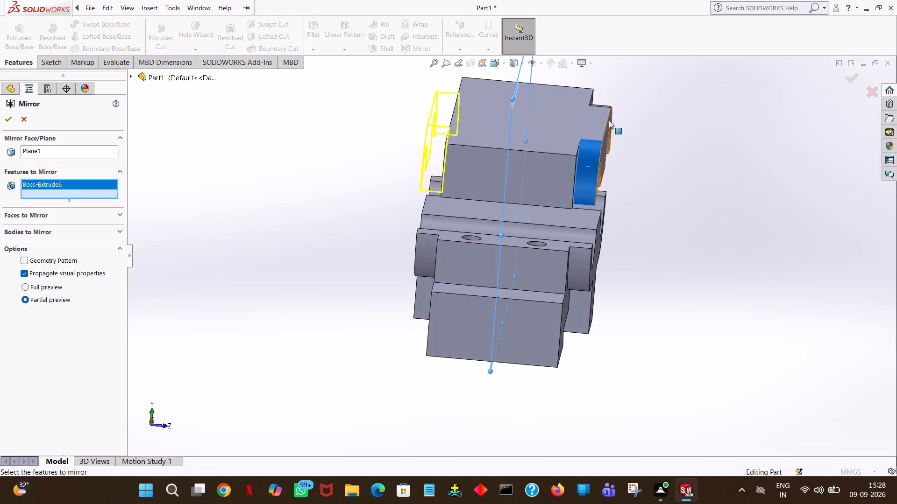
pyautogui.moveTo(724, 152); pyautogui.dragTo(742, 149, button='middle')
pyautogui.click(7, 117)
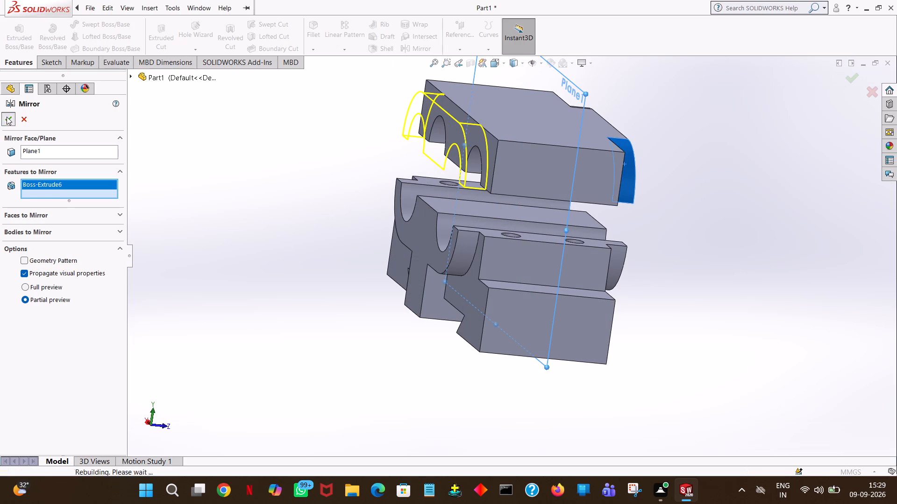
pyautogui.click(269, 160)
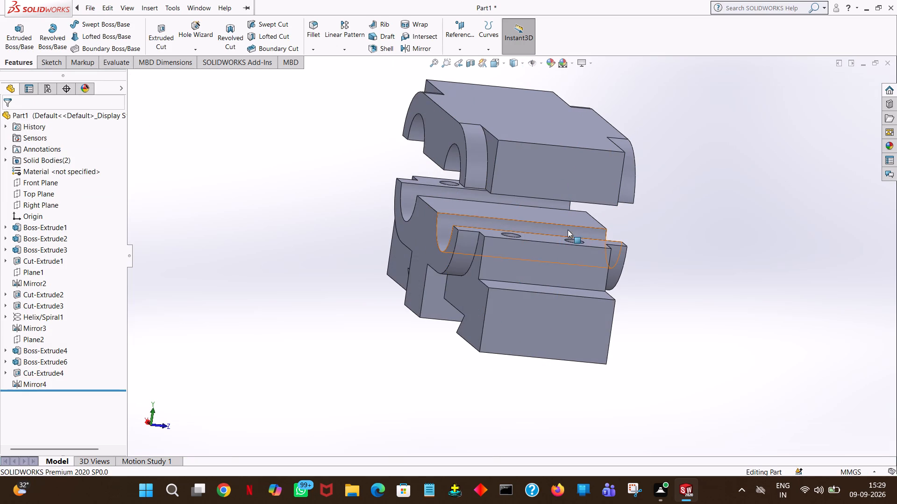
# Examine the top clamp plate's arched bosses and bores and the base from above, the ends and the underside.
pyautogui.moveTo(781, 237); pyautogui.dragTo(759, 385, button='middle')
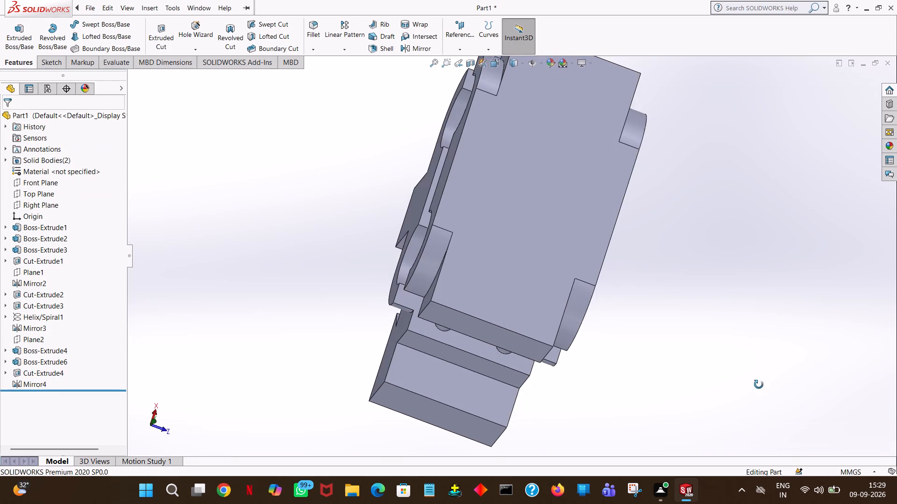
pyautogui.moveTo(759, 385); pyautogui.dragTo(655, 224, button='middle')
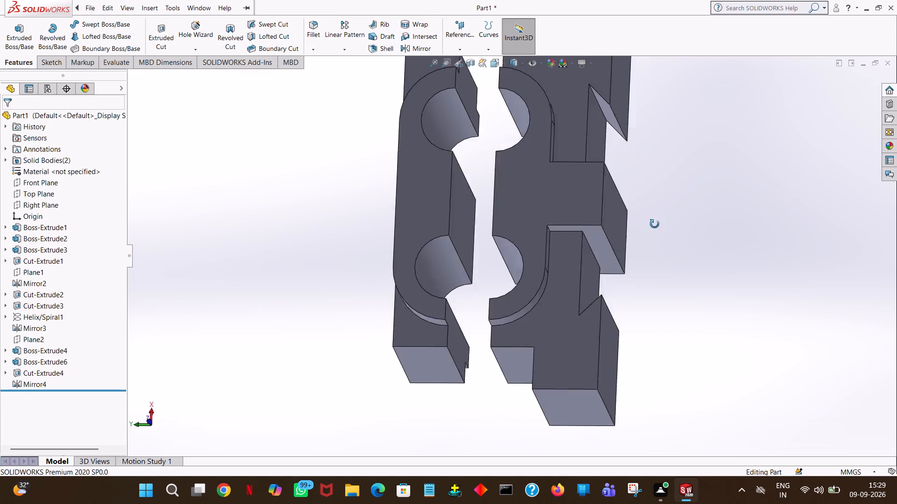
pyautogui.moveTo(655, 224); pyautogui.dragTo(847, 0, button='middle')
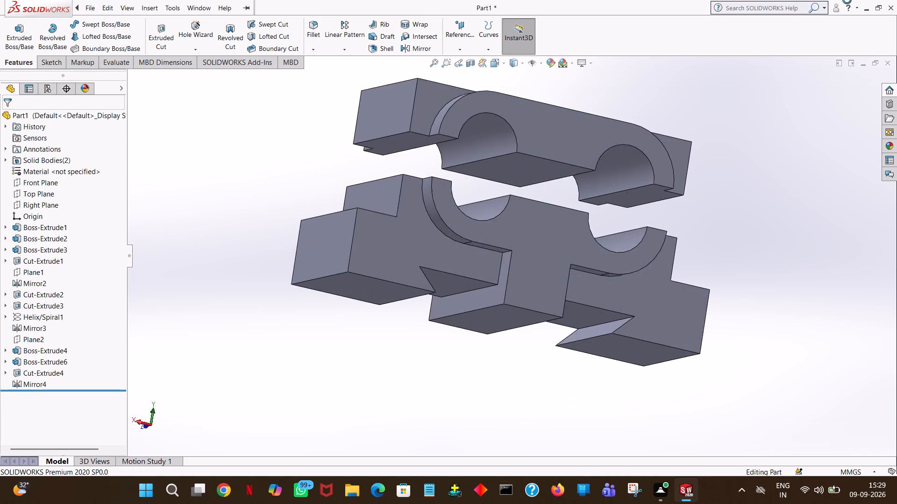
pyautogui.moveTo(847, 0); pyautogui.dragTo(621, 249, button='middle')
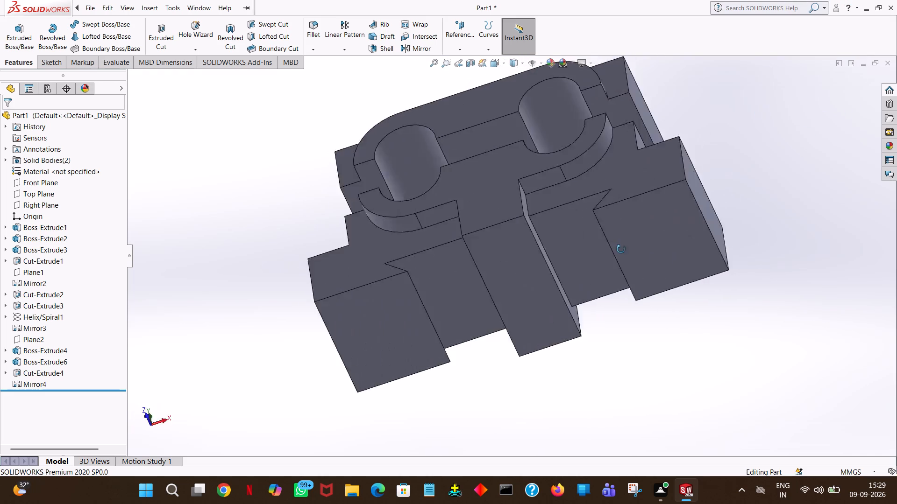
pyautogui.moveTo(621, 249); pyautogui.dragTo(112, 429, button='middle')
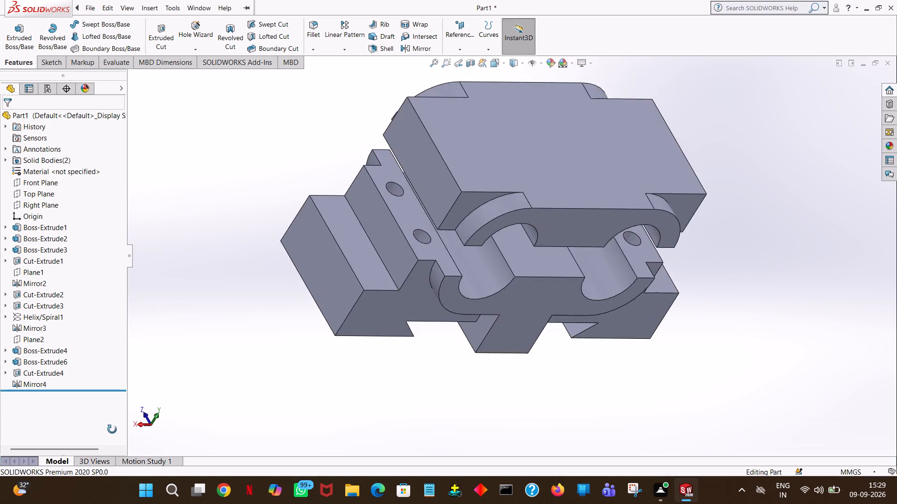
pyautogui.moveTo(112, 429); pyautogui.dragTo(256, 316, button='middle')
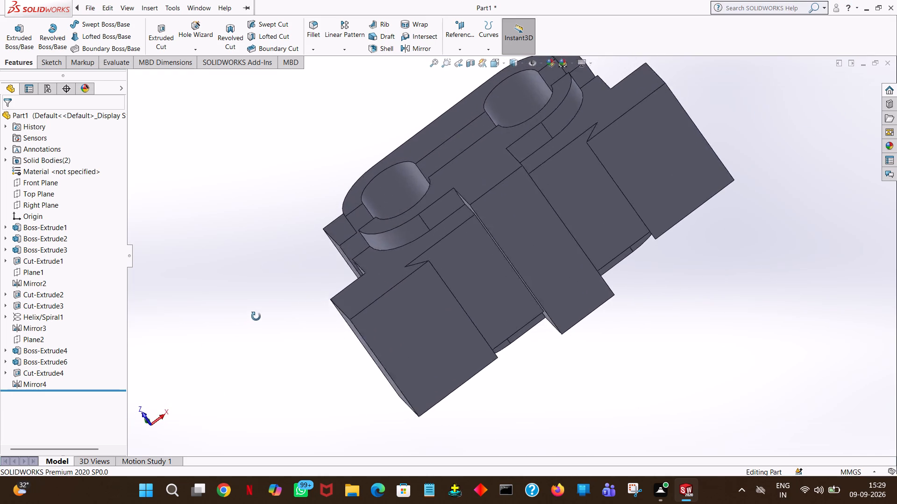
pyautogui.moveTo(256, 316); pyautogui.dragTo(392, 225, button='middle')
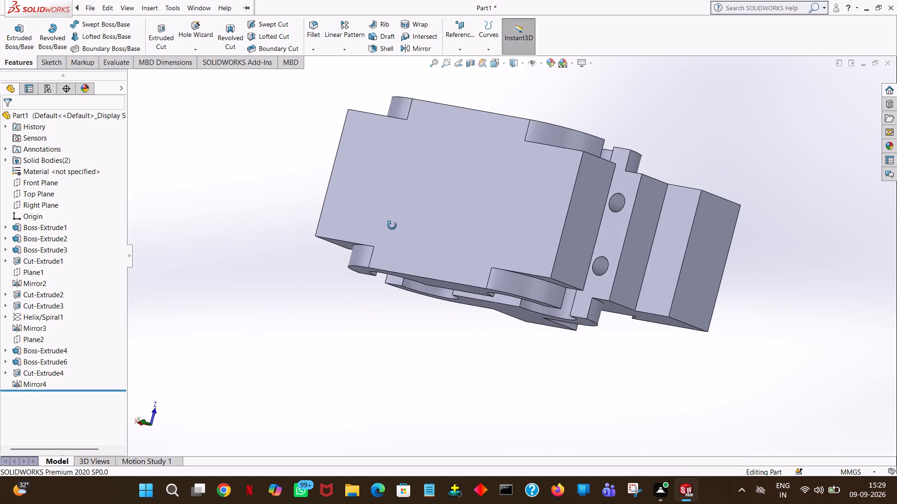
pyautogui.moveTo(392, 225); pyautogui.dragTo(506, 163, button='middle')
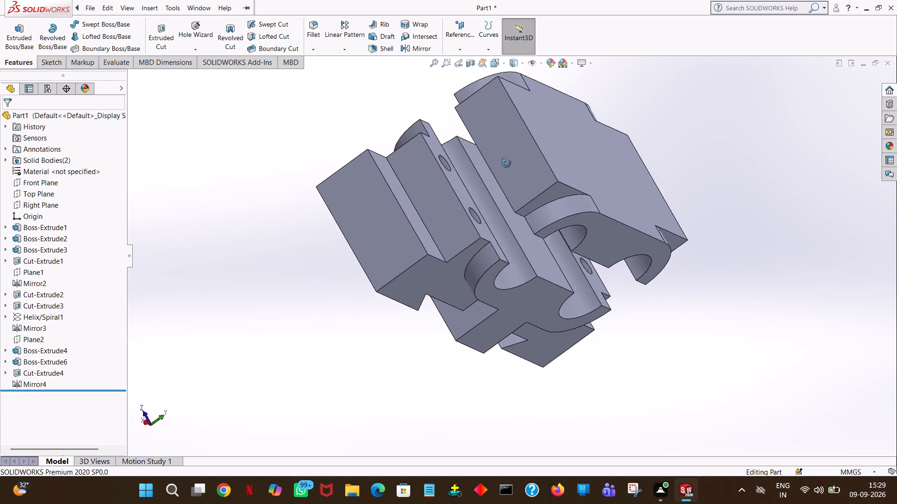
pyautogui.moveTo(506, 163); pyautogui.dragTo(789, 69, button='middle')
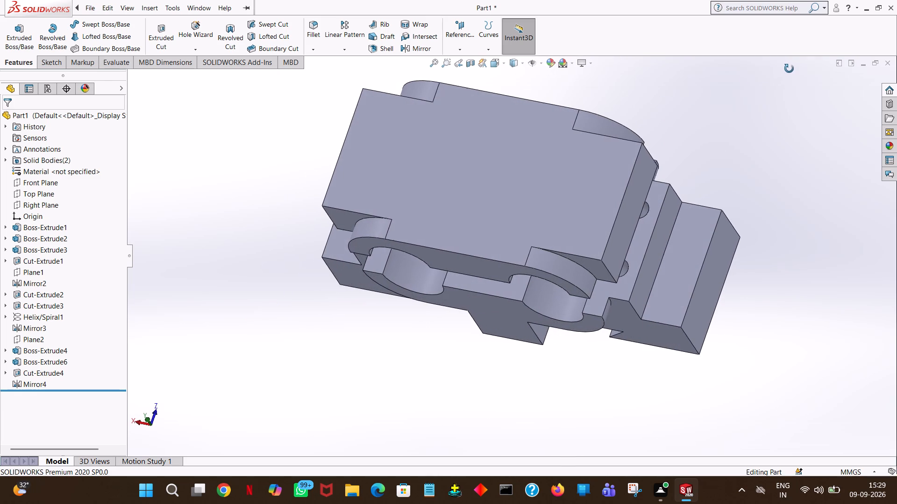
pyautogui.moveTo(789, 69); pyautogui.dragTo(790, 68, button='middle')
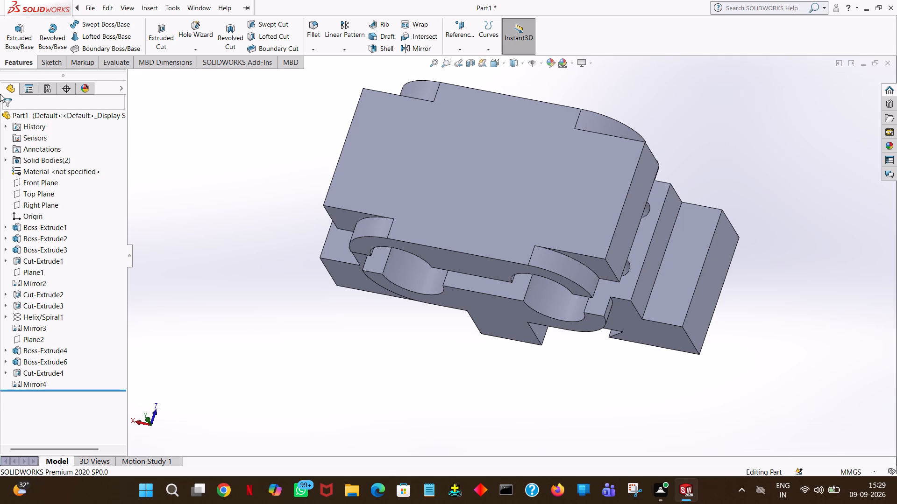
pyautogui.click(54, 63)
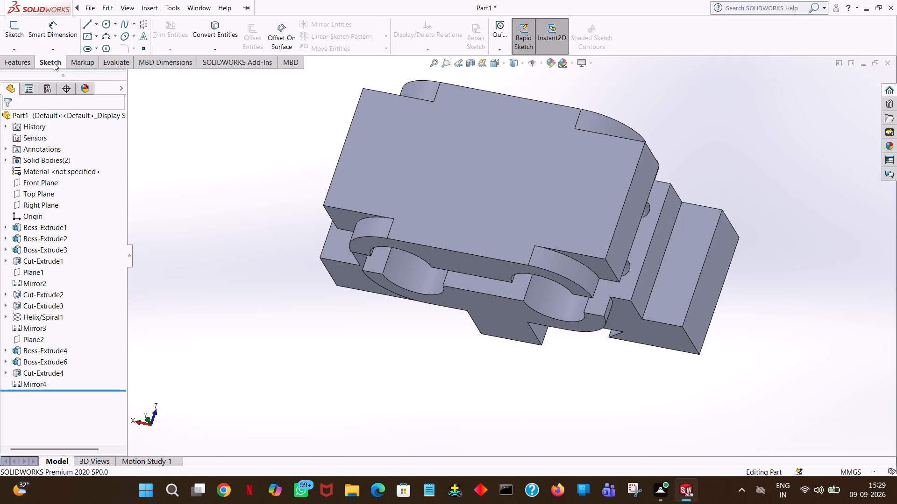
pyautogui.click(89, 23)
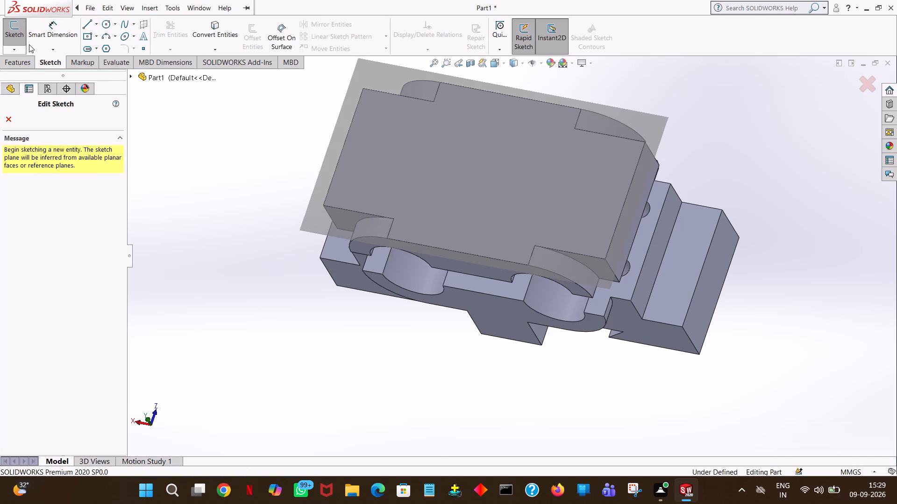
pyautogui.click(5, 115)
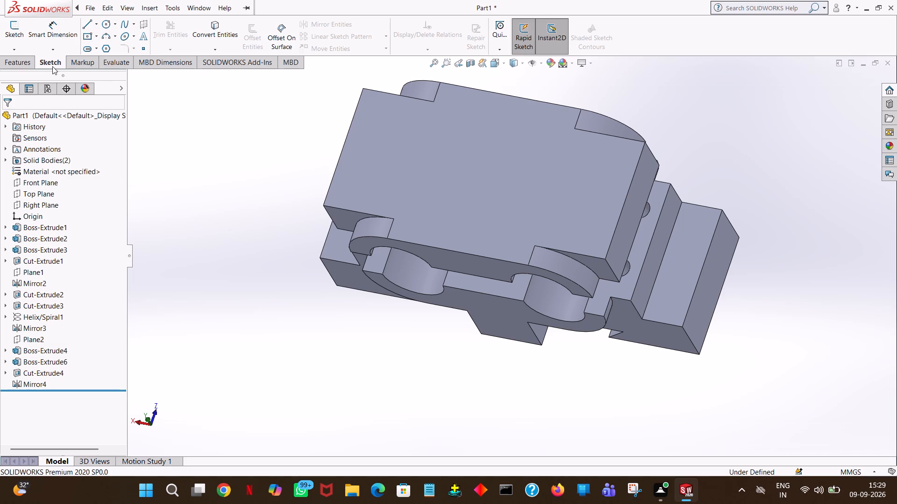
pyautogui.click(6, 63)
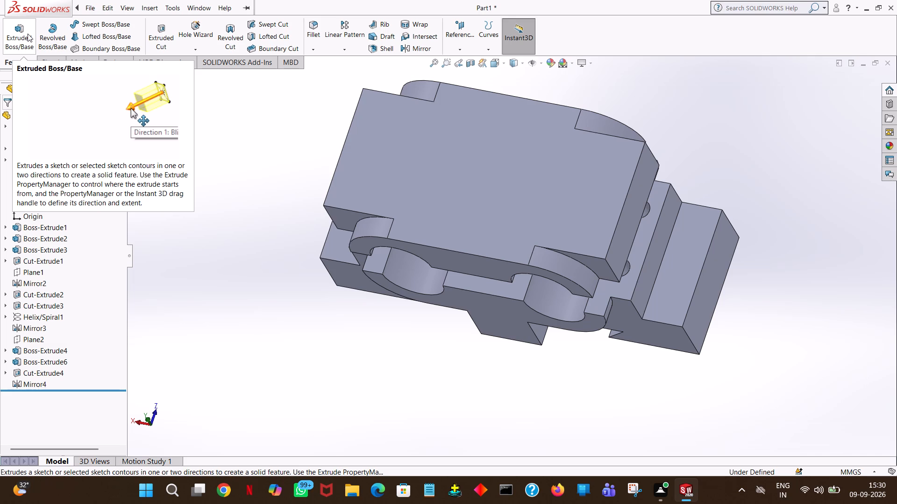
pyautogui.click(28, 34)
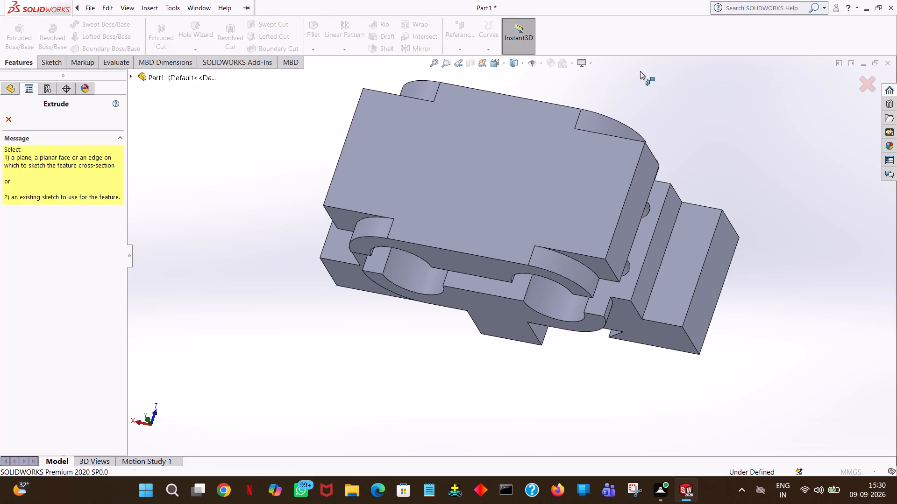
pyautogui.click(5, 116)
# Start the cut's sketch on the top clamp plate's top face and view it normal to the sketch plane.
pyautogui.click(163, 18)
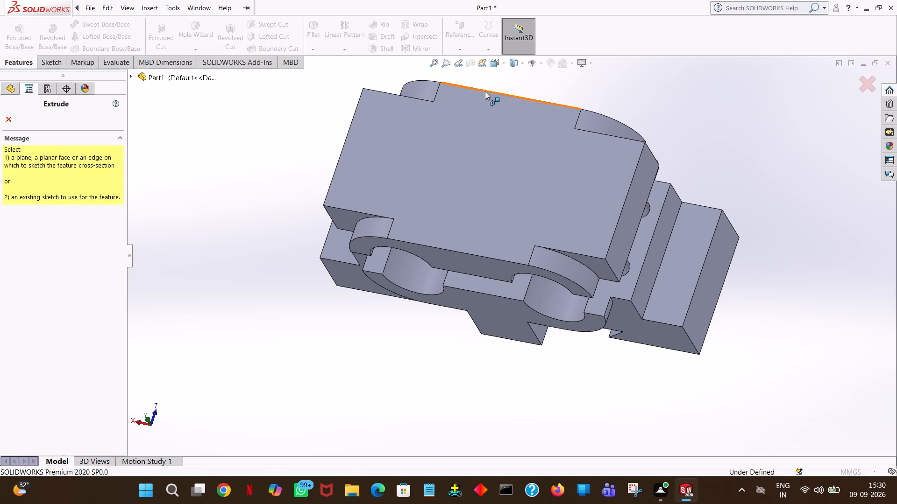
pyautogui.click(444, 125)
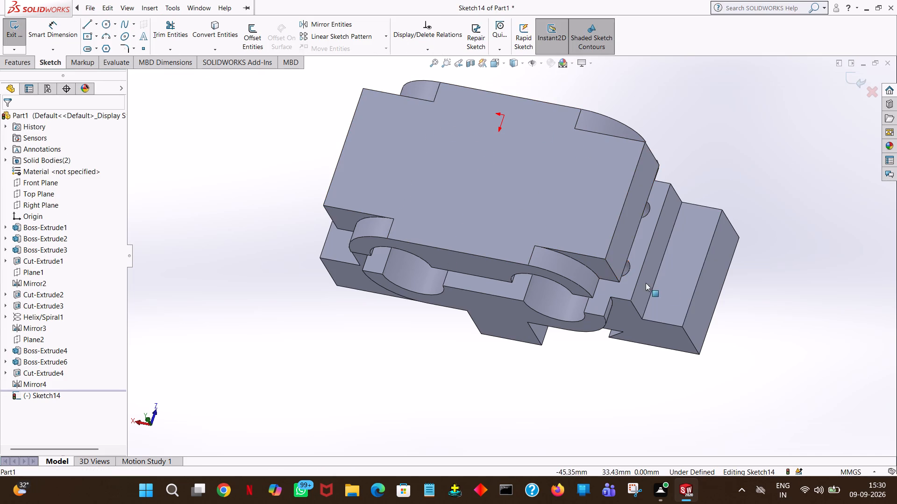
pyautogui.click(624, 268)
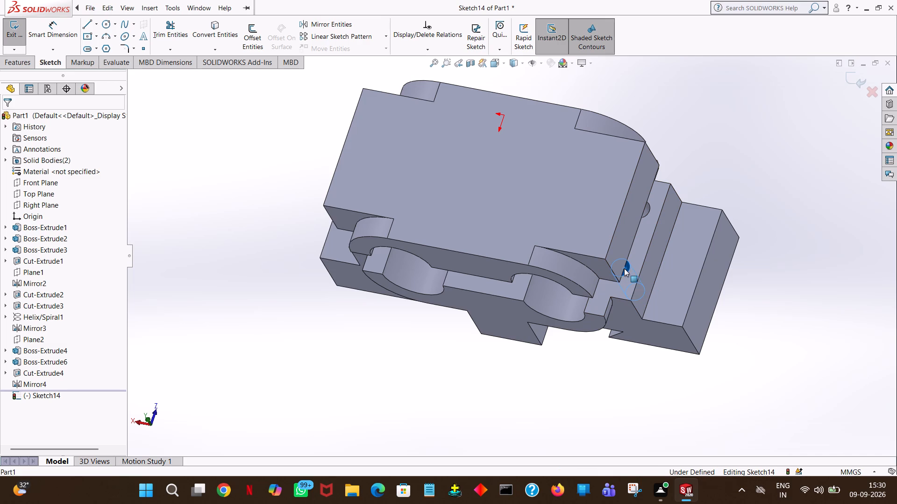
pyautogui.click(257, 239)
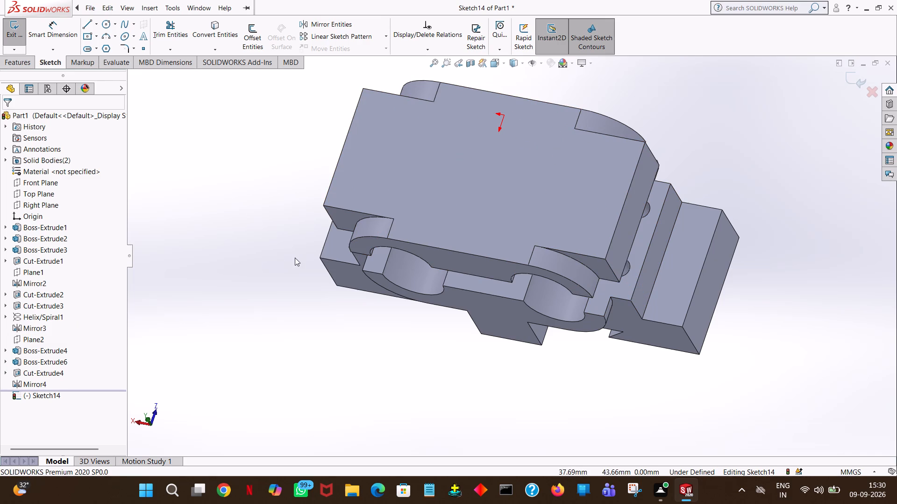
pyautogui.click(669, 79)
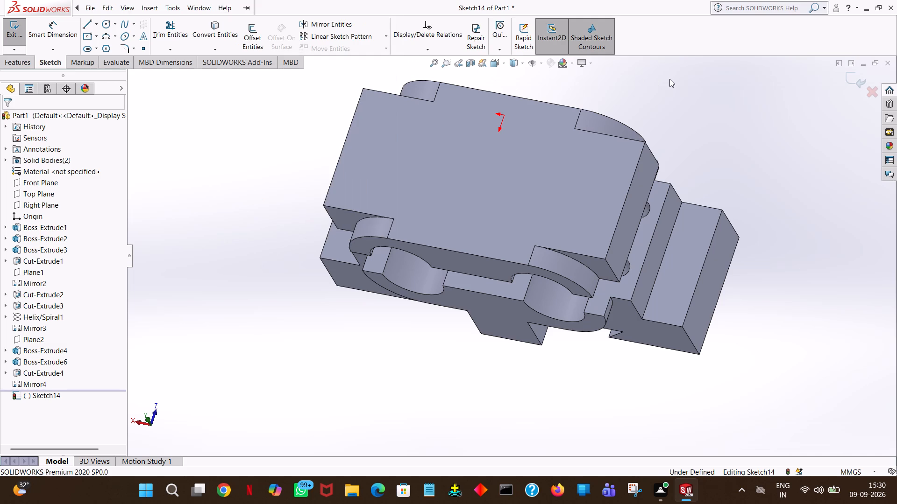
pyautogui.click(505, 65)
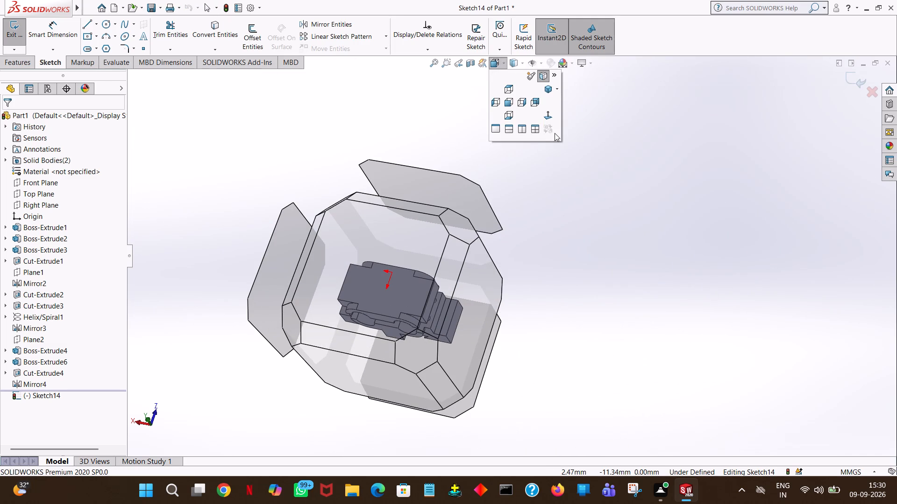
pyautogui.click(545, 119)
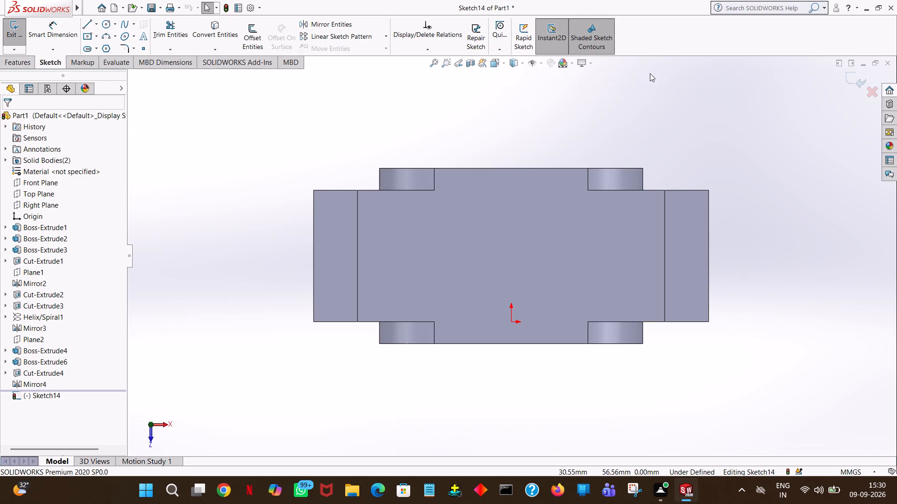
# Examine the base's bolt holes and their alignment with the top clamp plate from above, the front and the ends.
pyautogui.click(84, 28)
pyautogui.moveTo(742, 394); pyautogui.dragTo(740, 385, button='middle')
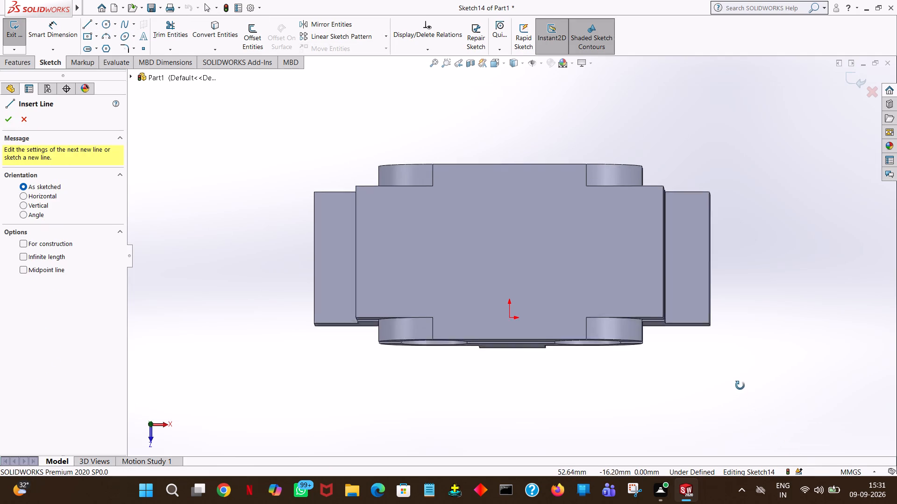
pyautogui.moveTo(740, 385); pyautogui.dragTo(747, 282, button='middle')
pyautogui.middleClick(747, 282)
pyautogui.moveTo(747, 292); pyautogui.dragTo(747, 308, button='middle')
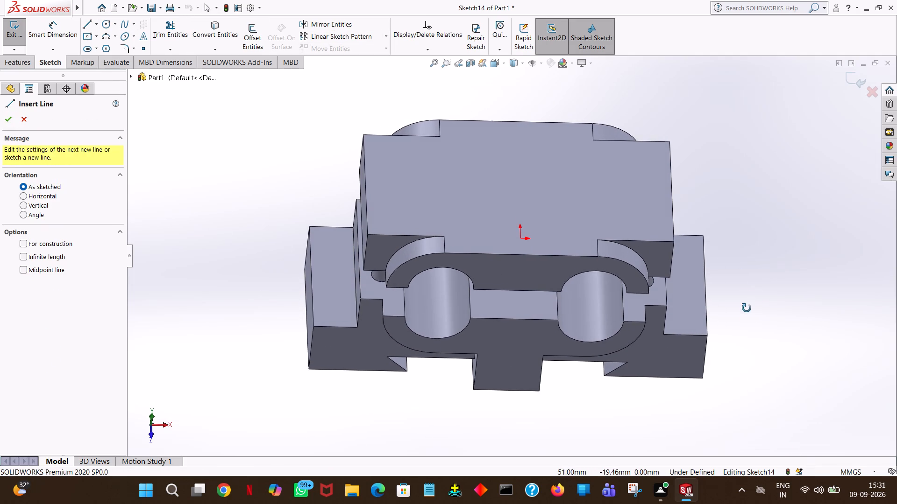
pyautogui.moveTo(747, 308); pyautogui.dragTo(745, 306, button='middle')
pyautogui.moveTo(745, 304); pyautogui.dragTo(733, 275, button='middle')
pyautogui.moveTo(709, 219); pyautogui.dragTo(668, 205, button='middle')
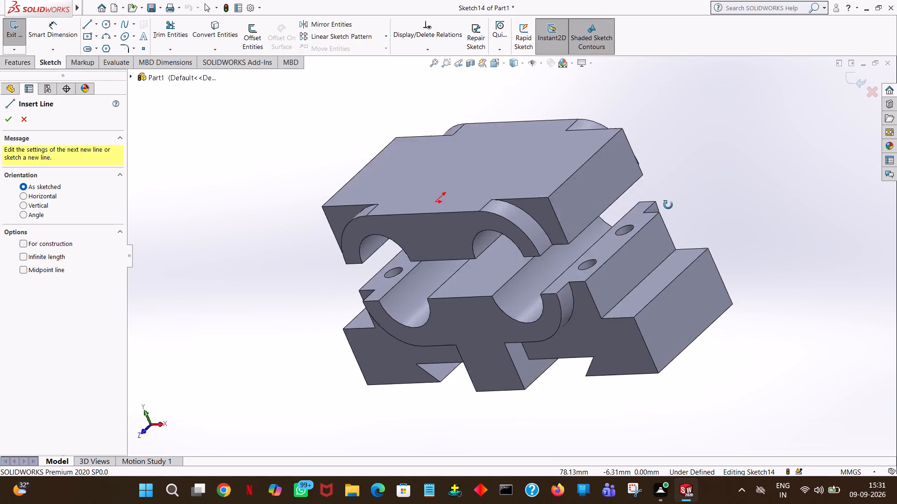
pyautogui.moveTo(668, 205); pyautogui.dragTo(694, 287, button='middle')
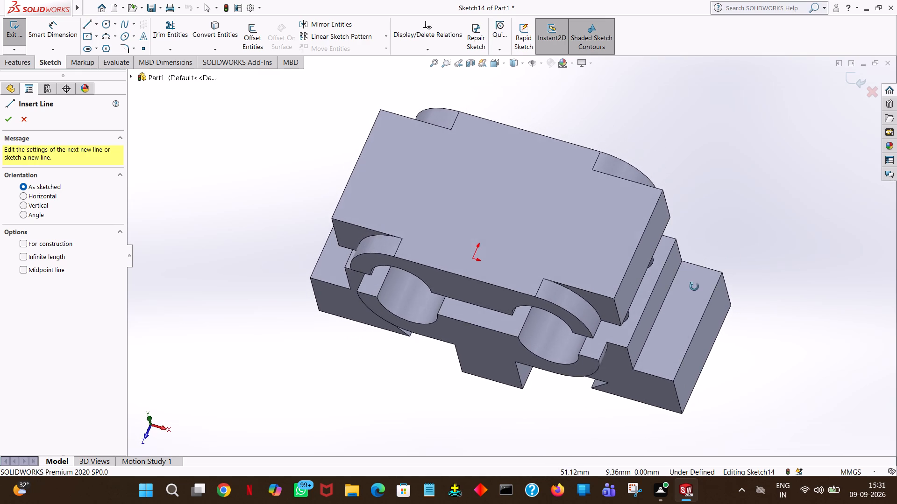
pyautogui.moveTo(694, 287); pyautogui.dragTo(718, 283, button='middle')
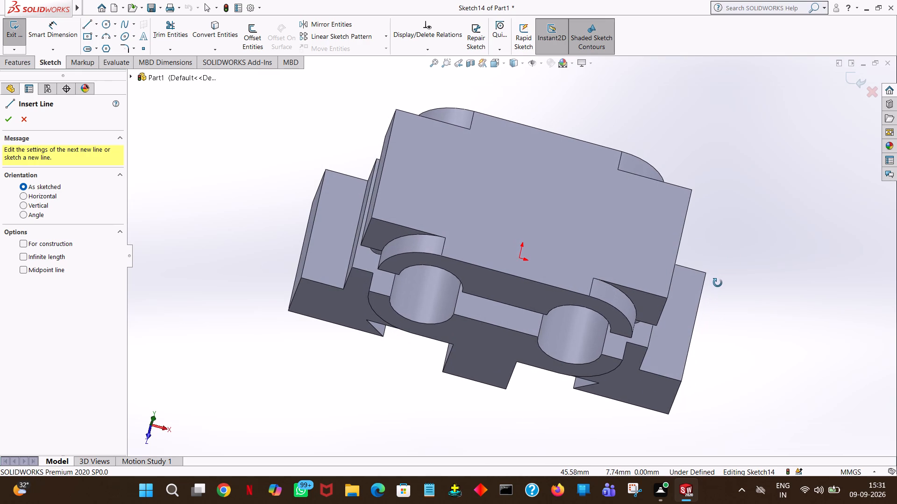
pyautogui.moveTo(718, 283); pyautogui.dragTo(713, 176, button='middle')
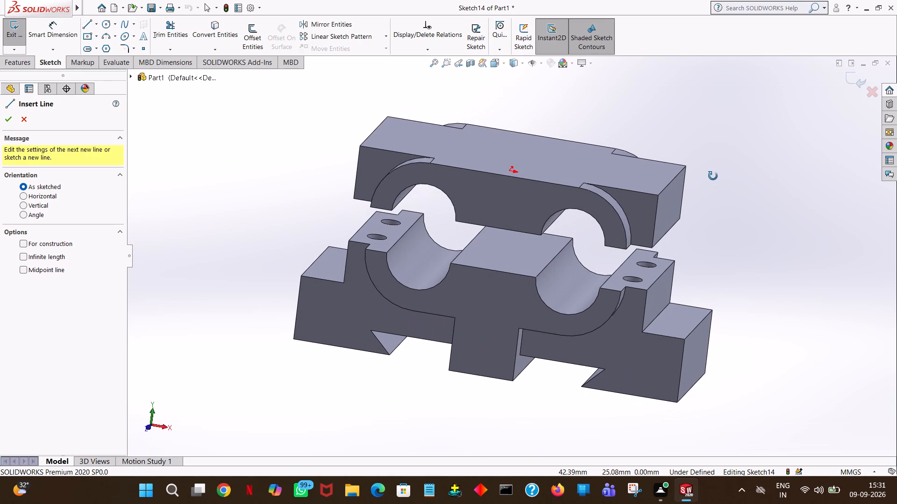
pyautogui.moveTo(713, 176); pyautogui.dragTo(717, 168, button='middle')
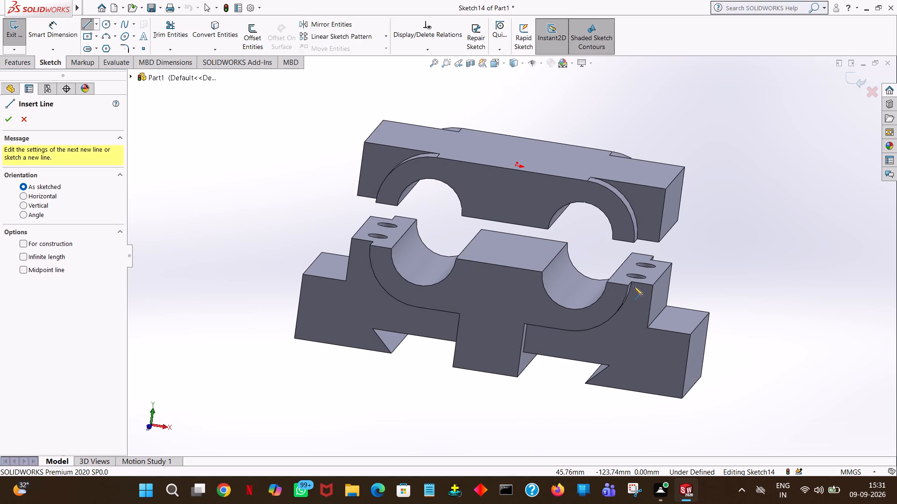
pyautogui.moveTo(754, 240); pyautogui.dragTo(757, 250, button='middle')
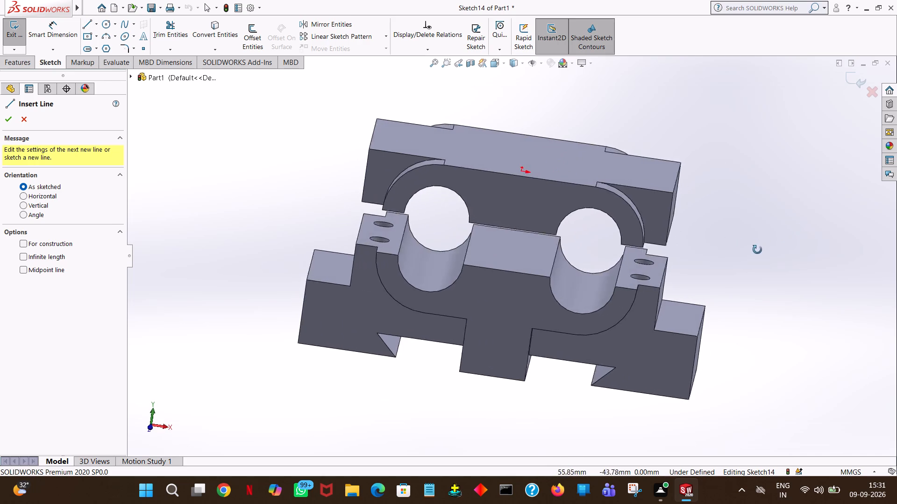
pyautogui.moveTo(757, 250); pyautogui.dragTo(776, 324, button='middle')
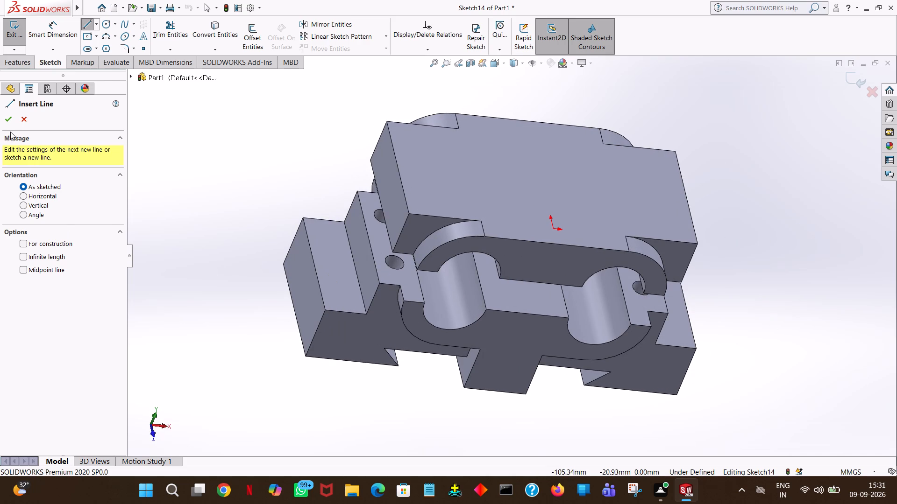
pyautogui.click(25, 118)
pyautogui.moveTo(852, 181); pyautogui.dragTo(784, 123, button='middle')
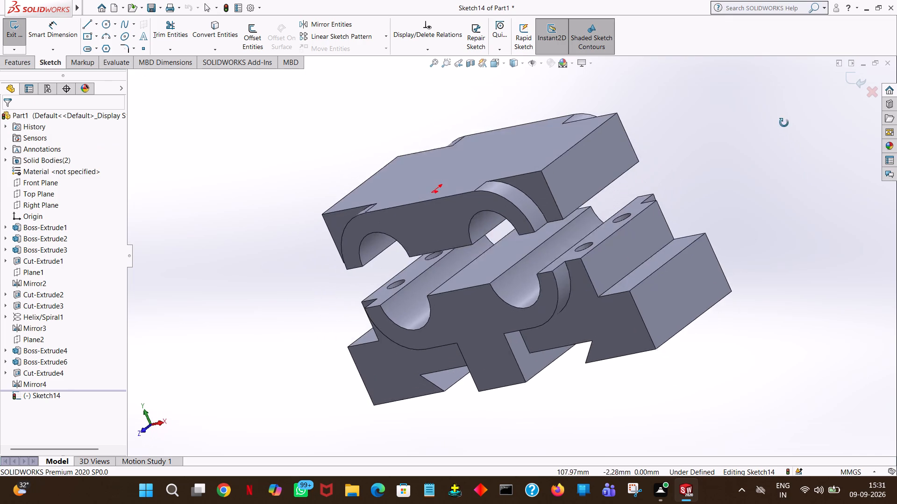
pyautogui.moveTo(784, 123); pyautogui.dragTo(782, 116, button='middle')
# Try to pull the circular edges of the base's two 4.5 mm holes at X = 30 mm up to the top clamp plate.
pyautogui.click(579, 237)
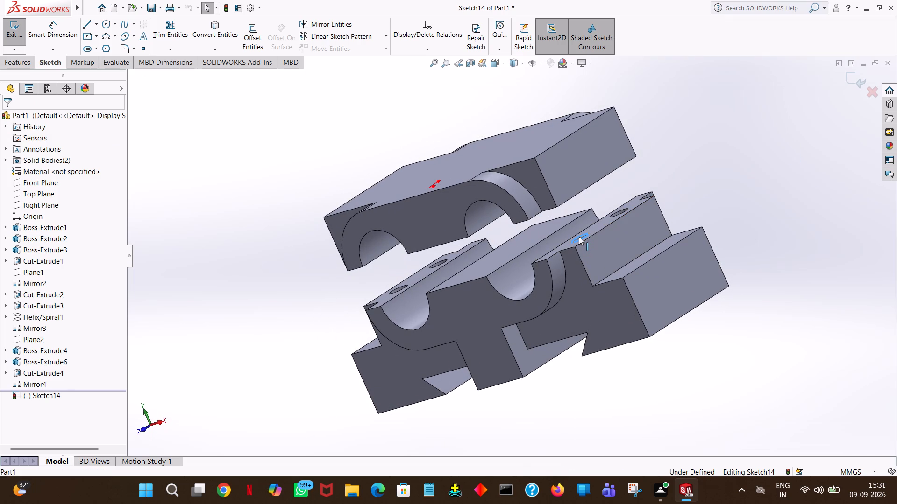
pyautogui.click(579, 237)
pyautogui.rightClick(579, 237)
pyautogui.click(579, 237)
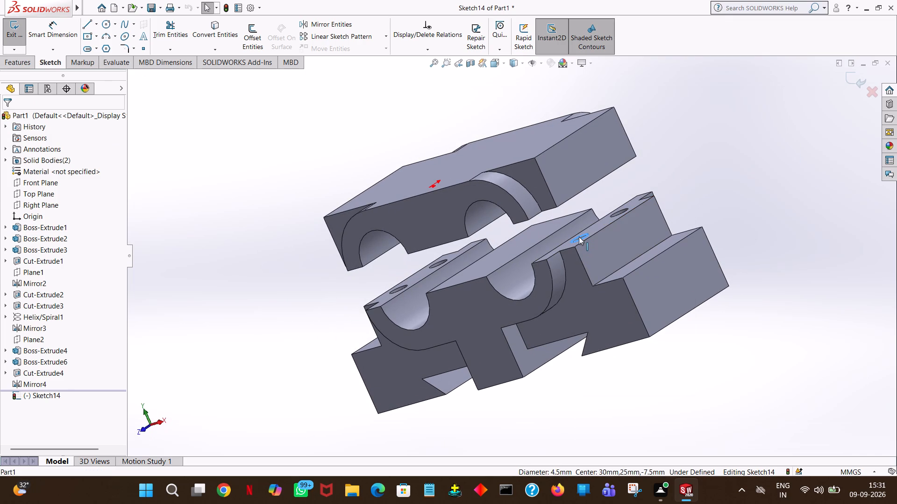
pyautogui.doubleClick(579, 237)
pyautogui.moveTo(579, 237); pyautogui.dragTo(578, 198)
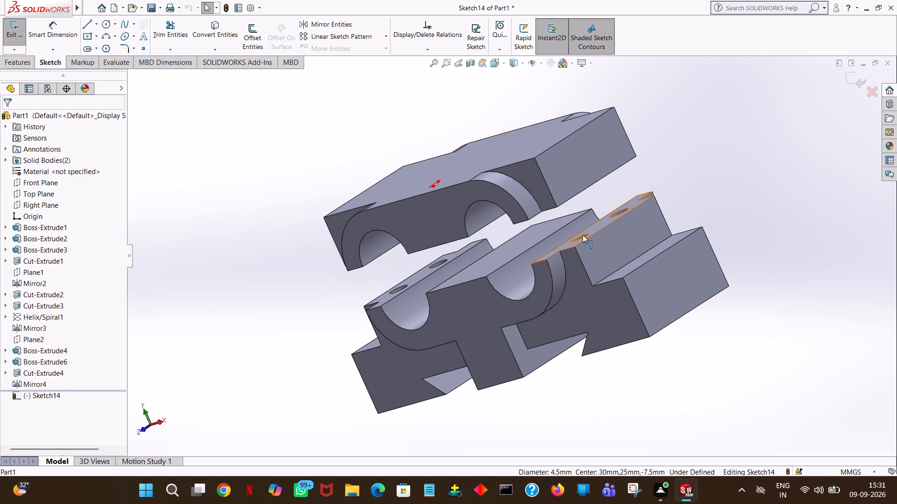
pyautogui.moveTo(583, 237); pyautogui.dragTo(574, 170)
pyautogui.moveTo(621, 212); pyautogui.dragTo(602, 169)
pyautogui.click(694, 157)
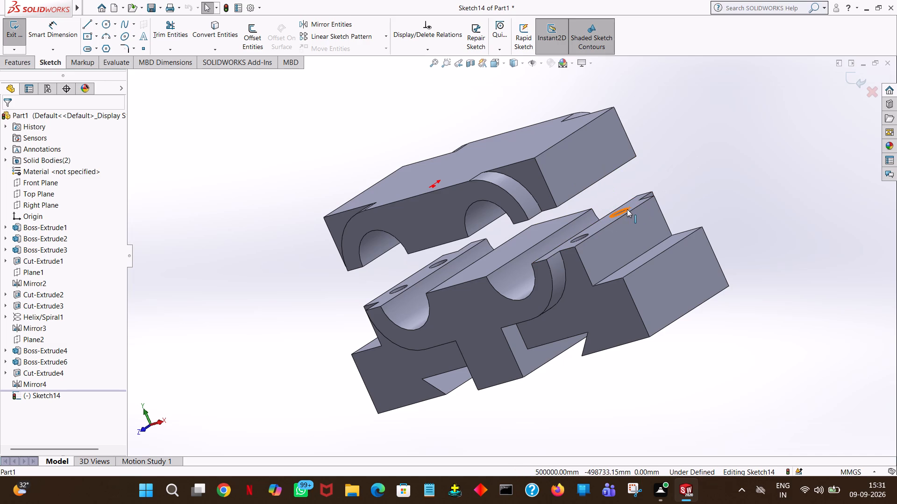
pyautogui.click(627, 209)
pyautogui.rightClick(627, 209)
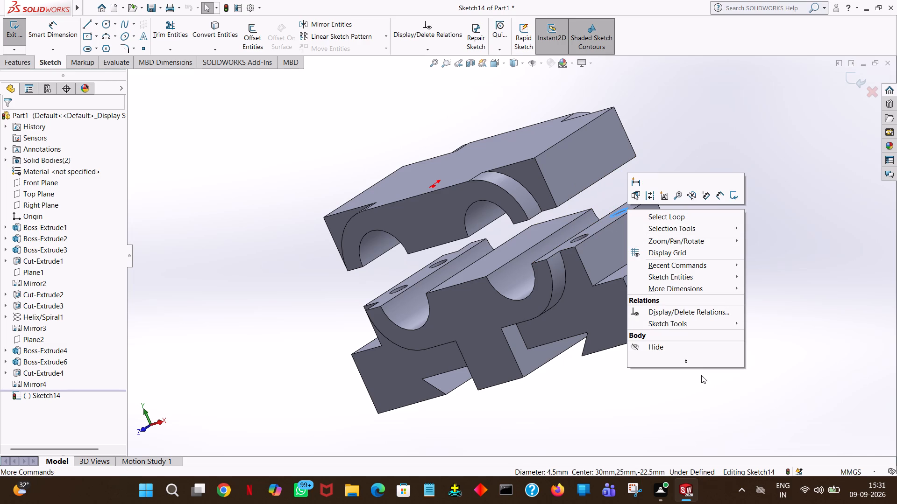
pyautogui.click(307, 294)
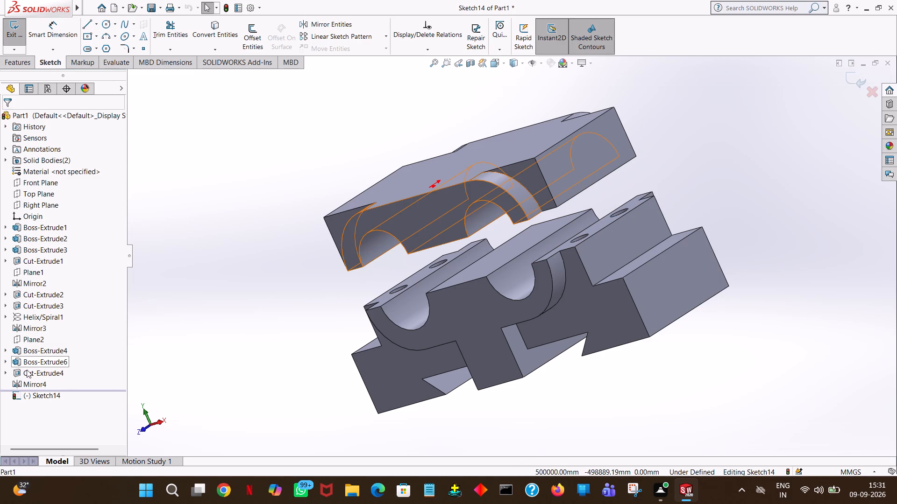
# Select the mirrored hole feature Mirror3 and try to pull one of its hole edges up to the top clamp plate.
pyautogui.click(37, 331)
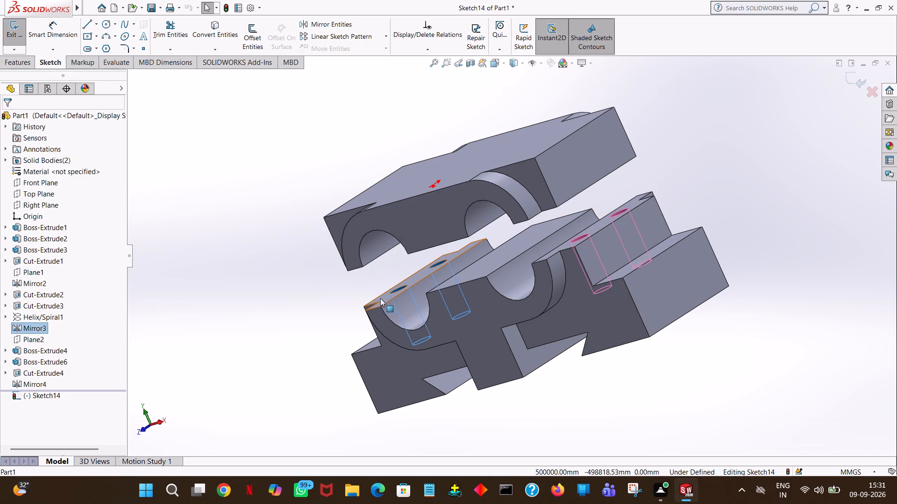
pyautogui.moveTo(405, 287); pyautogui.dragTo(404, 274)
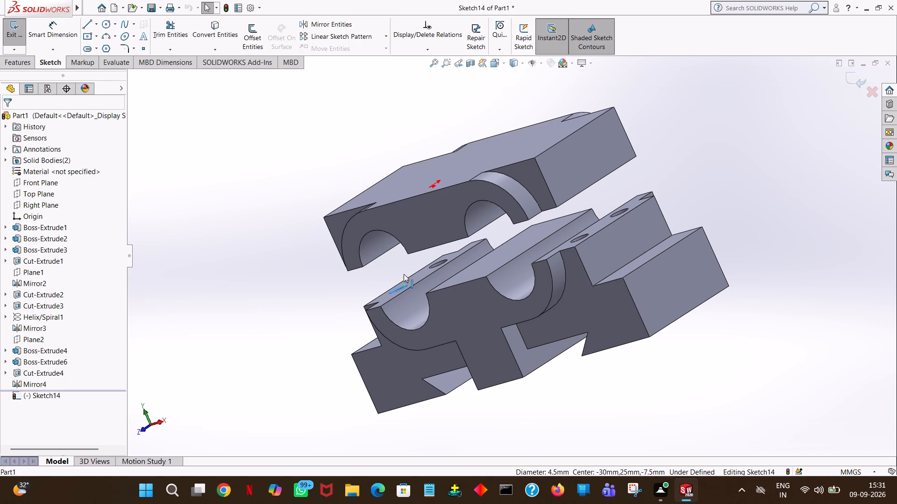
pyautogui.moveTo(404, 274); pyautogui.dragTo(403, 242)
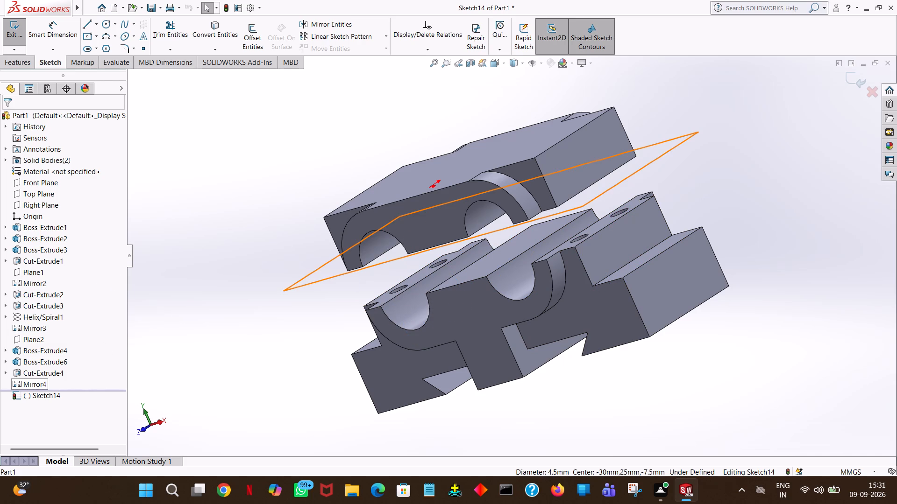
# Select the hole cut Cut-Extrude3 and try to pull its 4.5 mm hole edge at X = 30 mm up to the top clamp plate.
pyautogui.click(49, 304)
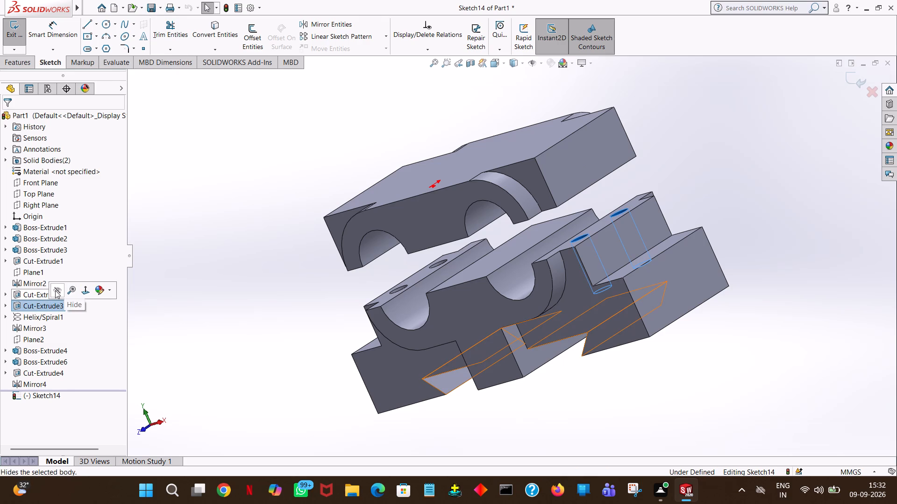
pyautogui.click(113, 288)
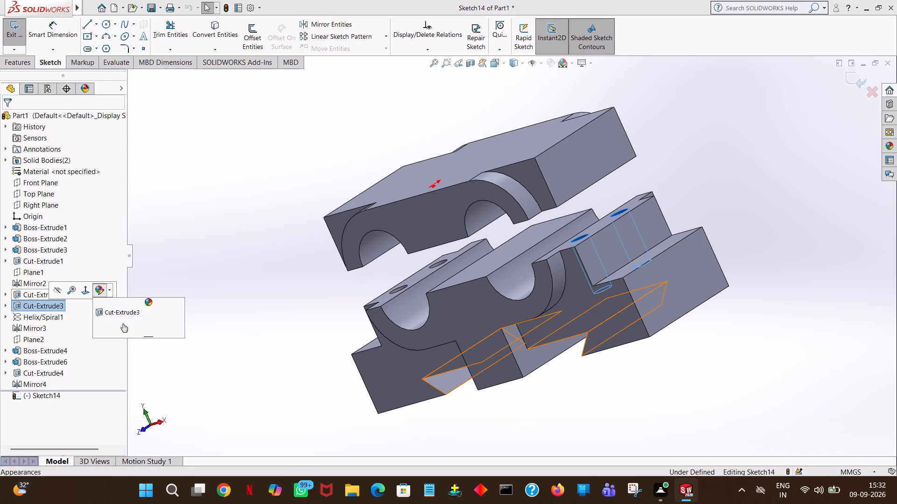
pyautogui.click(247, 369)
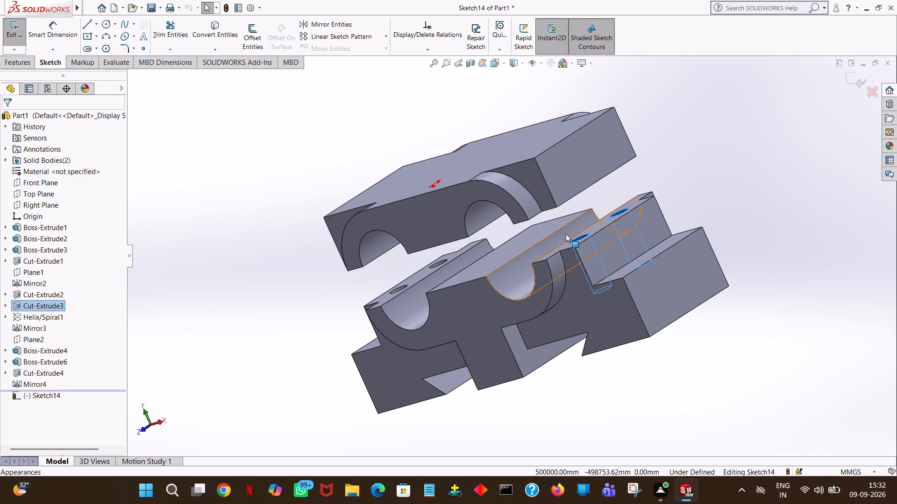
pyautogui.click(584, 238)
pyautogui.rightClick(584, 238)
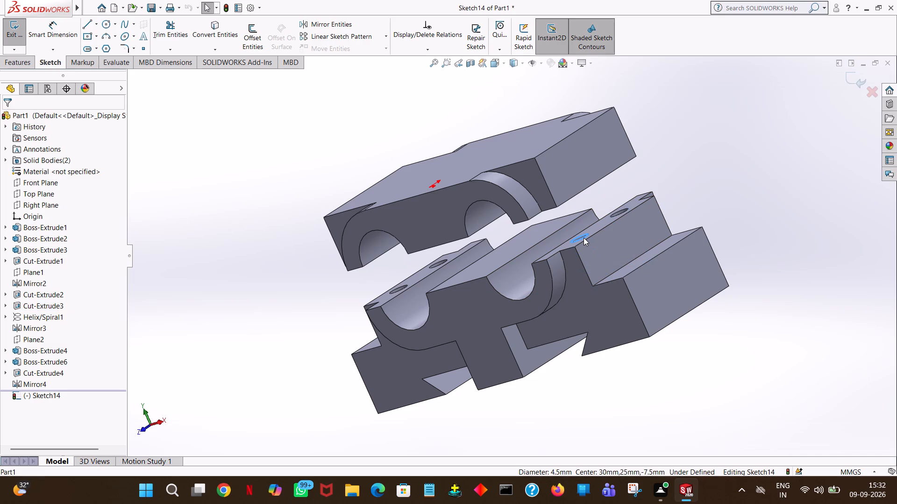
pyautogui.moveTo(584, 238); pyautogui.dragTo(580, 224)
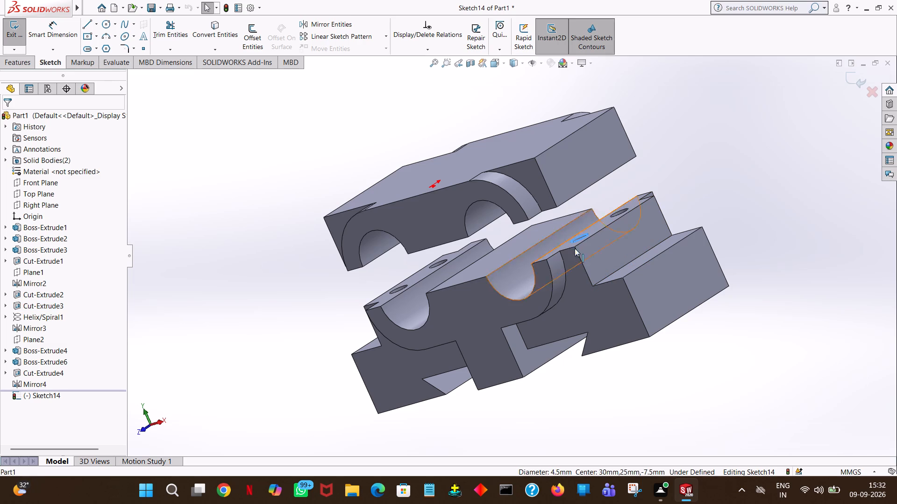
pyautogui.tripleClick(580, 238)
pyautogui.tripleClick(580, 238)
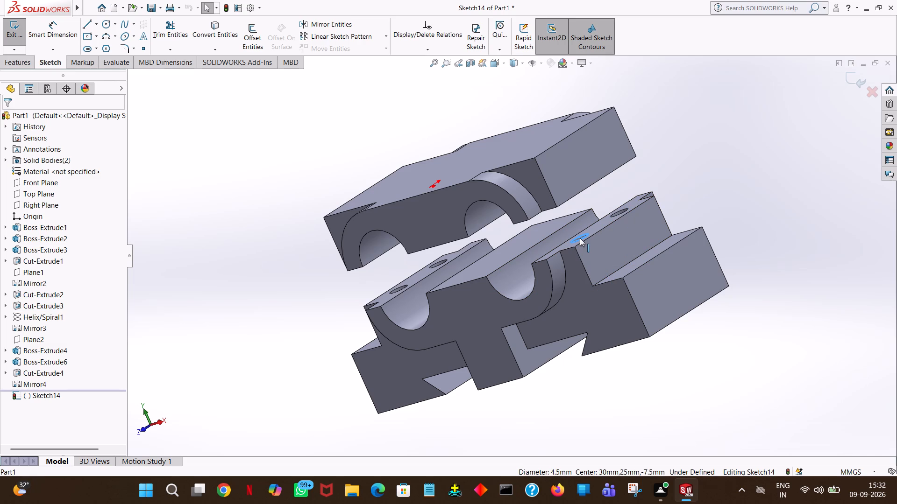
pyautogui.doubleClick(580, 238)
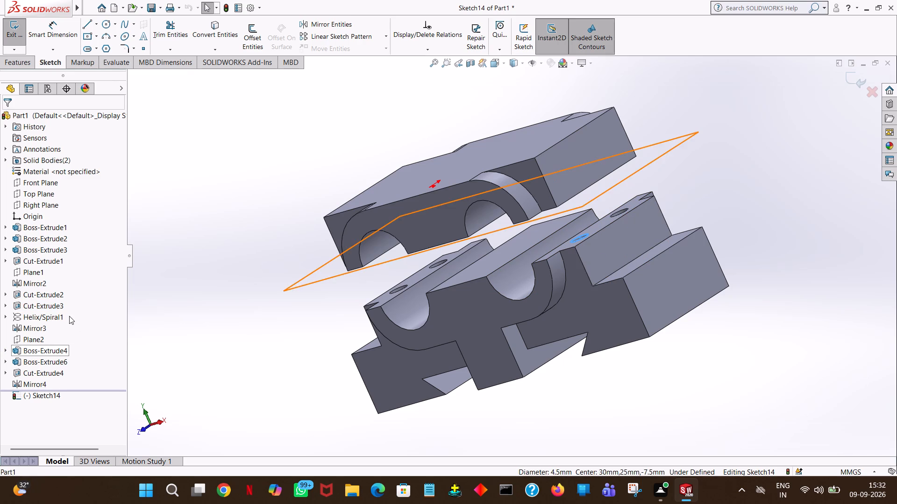
# Expand the hole cut Cut-Extrude3 in the feature tree and display its sketch dimensions on the model.
pyautogui.doubleClick(46, 304)
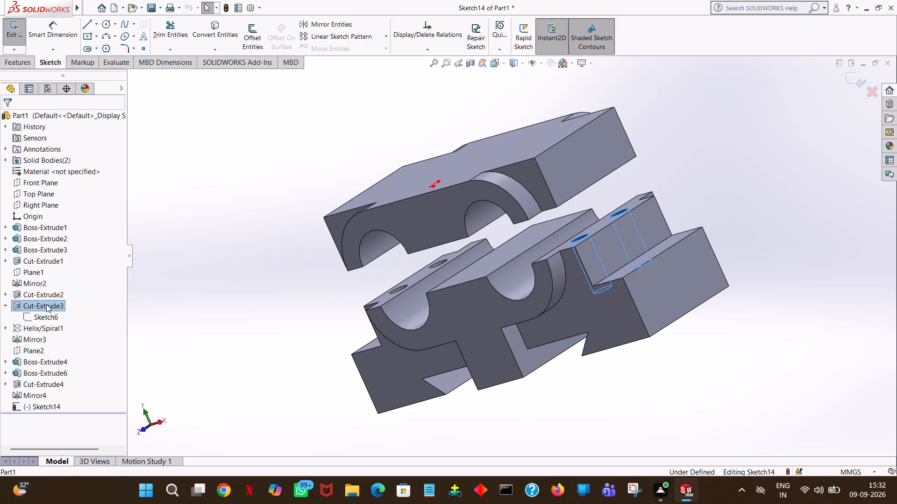
pyautogui.doubleClick(46, 304)
pyautogui.doubleClick(46, 304)
pyautogui.click(46, 304)
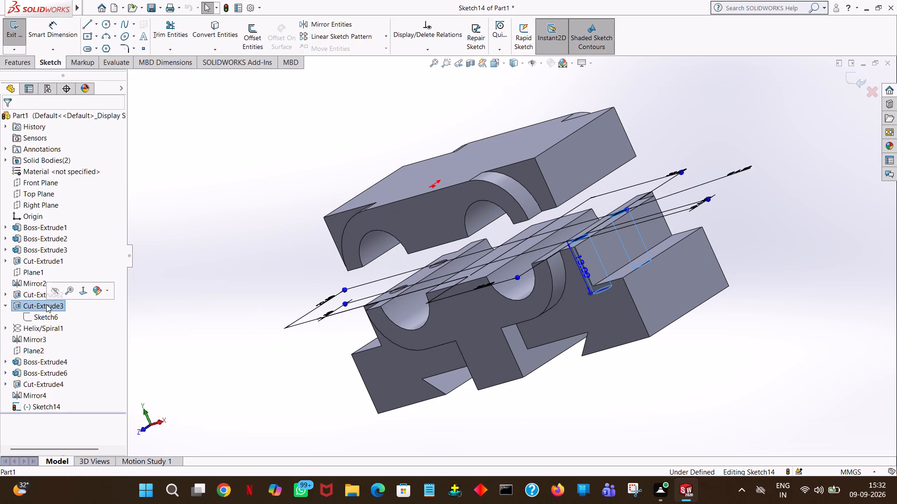
pyautogui.click(46, 304)
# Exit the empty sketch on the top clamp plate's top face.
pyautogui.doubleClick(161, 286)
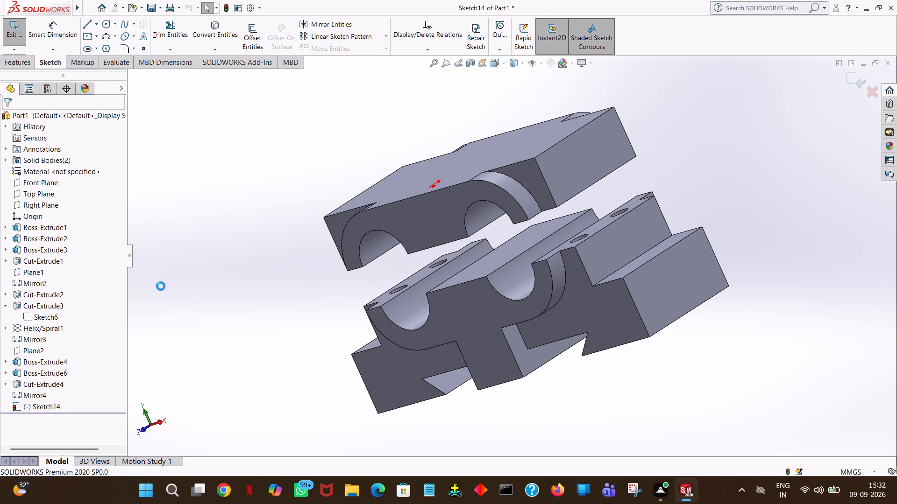
# Examine the top clamp plate's position over the base's bolt holes from the front, the end and above.
pyautogui.moveTo(199, 291); pyautogui.dragTo(251, 322, button='middle')
pyautogui.middleClick(251, 322)
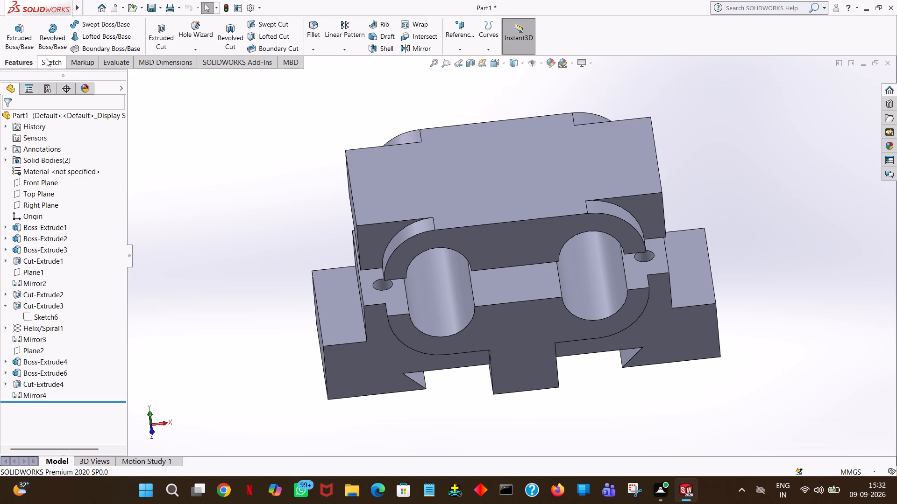
pyautogui.moveTo(401, 340); pyautogui.dragTo(394, 249, button='middle')
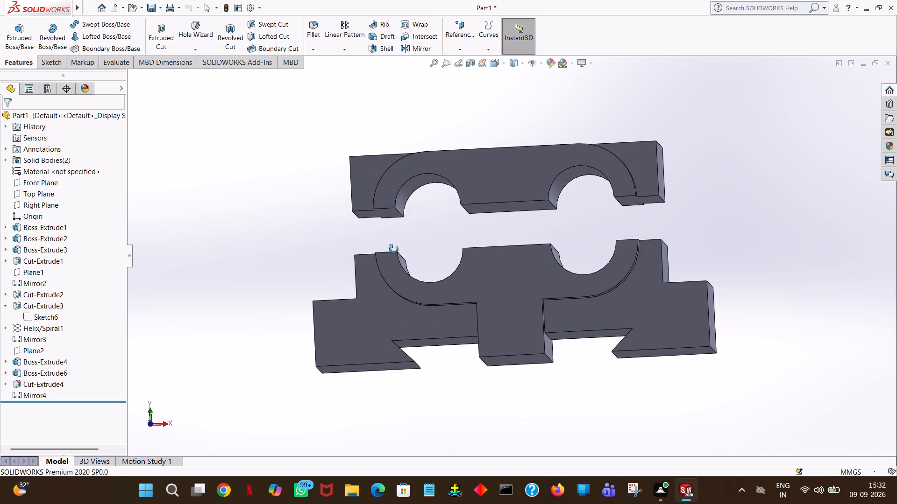
pyautogui.moveTo(394, 249); pyautogui.dragTo(320, 320, button='middle')
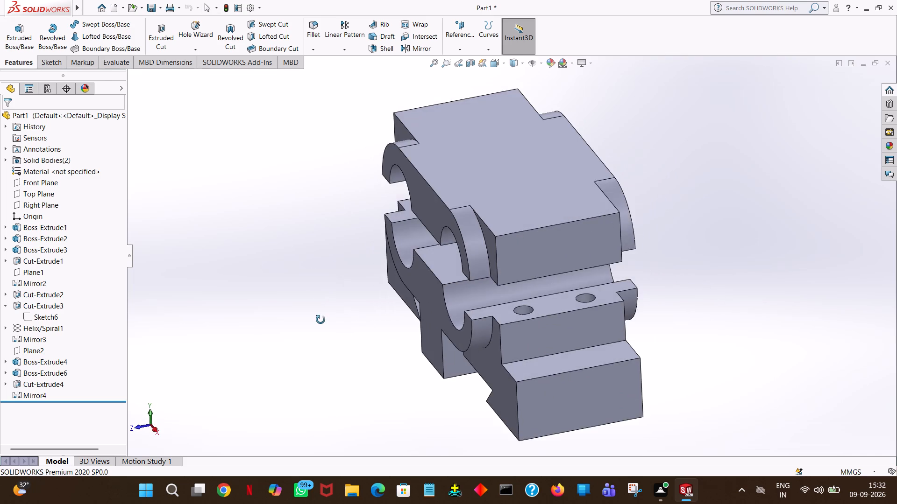
pyautogui.moveTo(320, 320); pyautogui.dragTo(329, 289, button='middle')
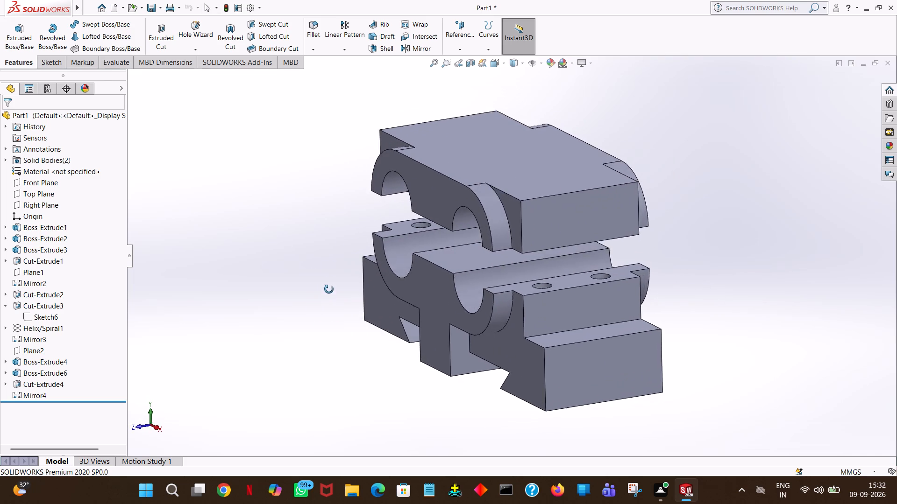
pyautogui.moveTo(329, 289); pyautogui.dragTo(400, 306, button='middle')
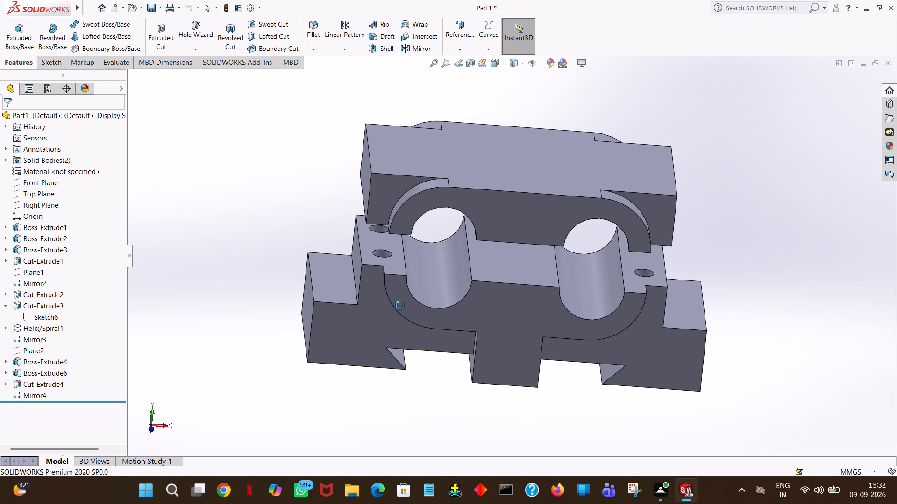
pyautogui.moveTo(400, 306); pyautogui.dragTo(396, 321, button='middle')
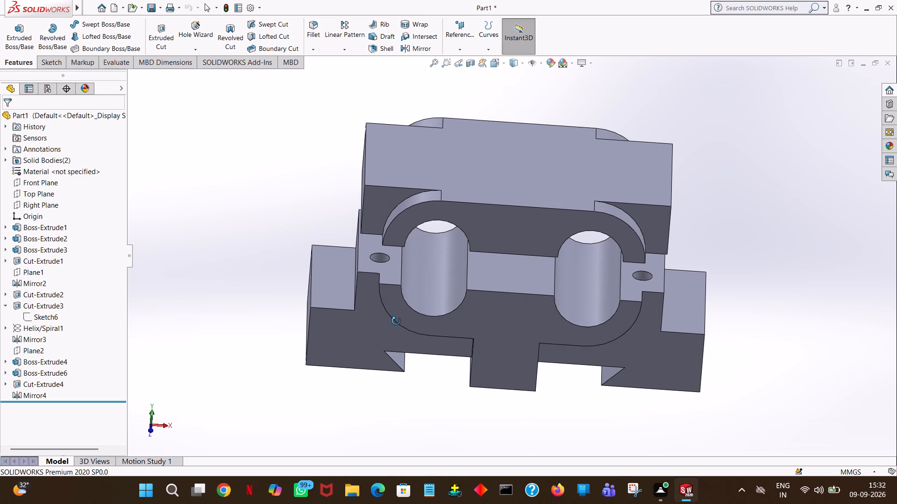
pyautogui.moveTo(396, 321); pyautogui.dragTo(395, 329, button='middle')
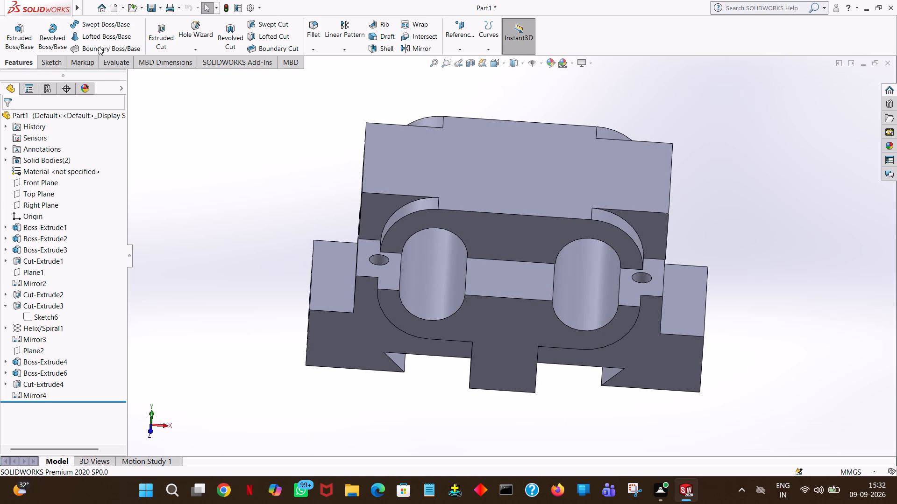
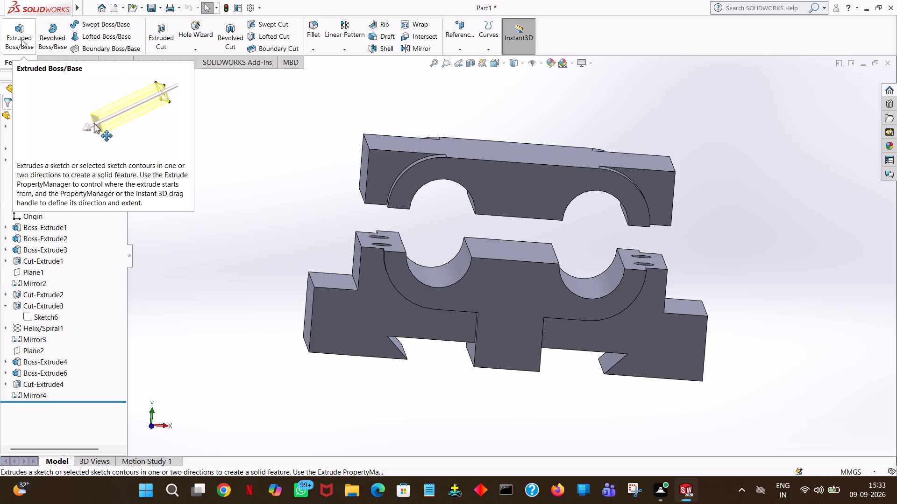
# Start an extrude sketch on the top clamp plate's top face with a 5 mm horizontal line inward from the +X end edge's midpoint.
pyautogui.click(21, 39)
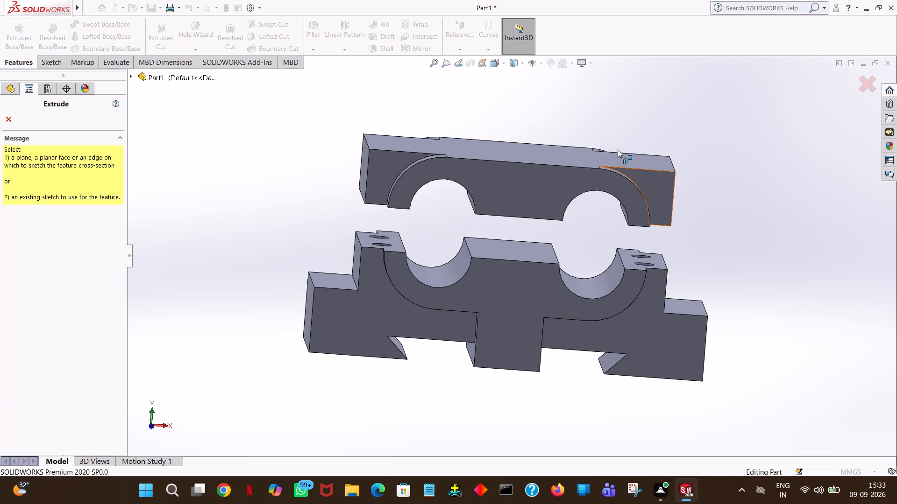
pyautogui.click(618, 157)
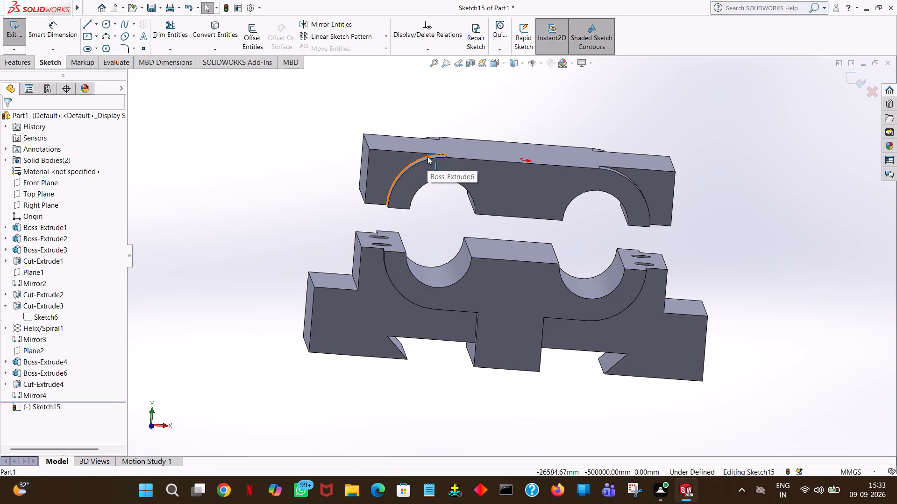
pyautogui.press('space')
pyautogui.click(116, 66)
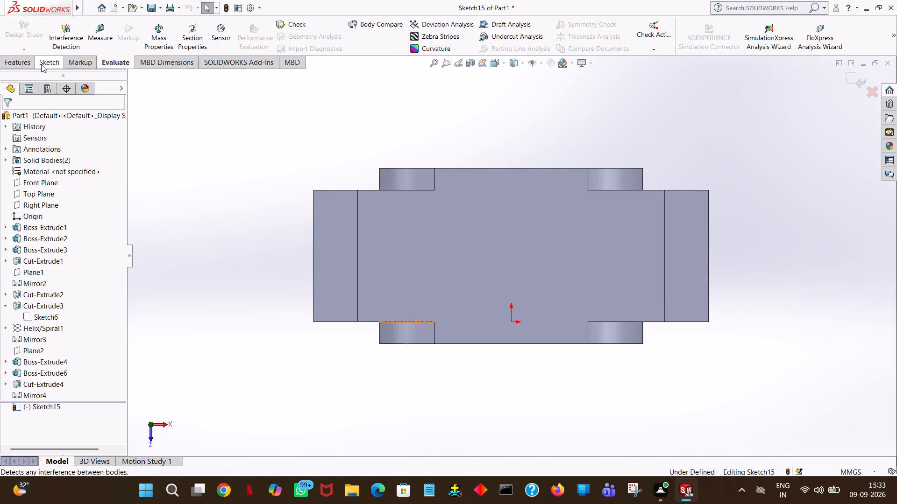
pyautogui.click(41, 64)
pyautogui.click(91, 27)
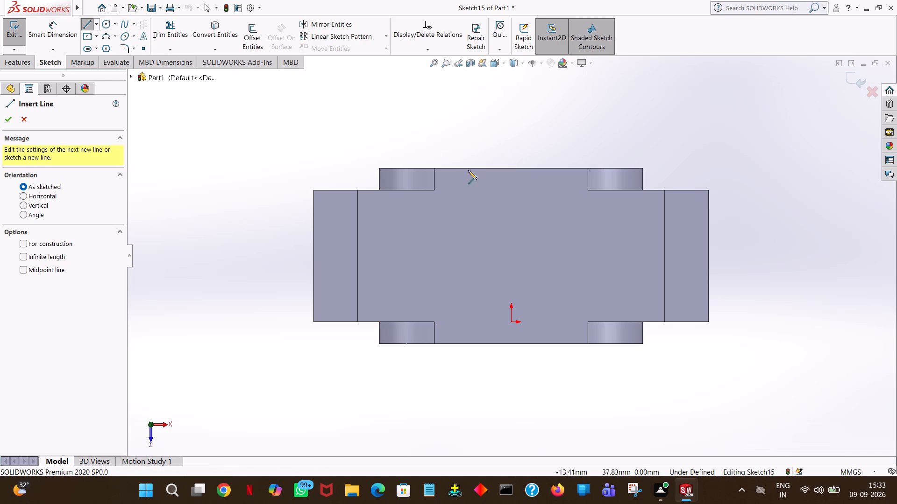
pyautogui.click(665, 256)
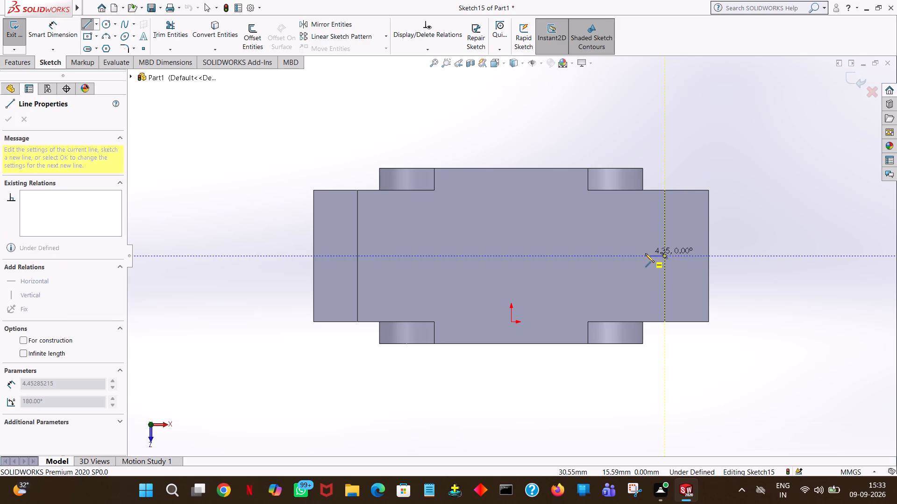
pyautogui.click(642, 253)
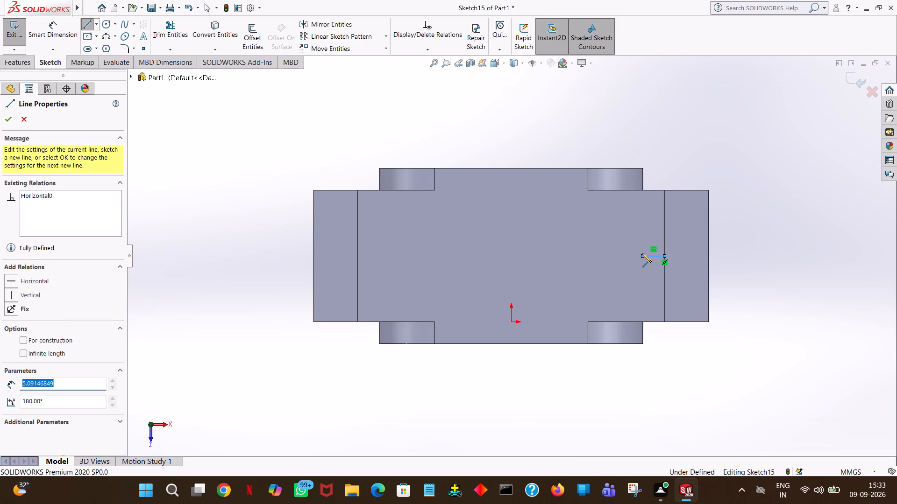
pyautogui.press('5')
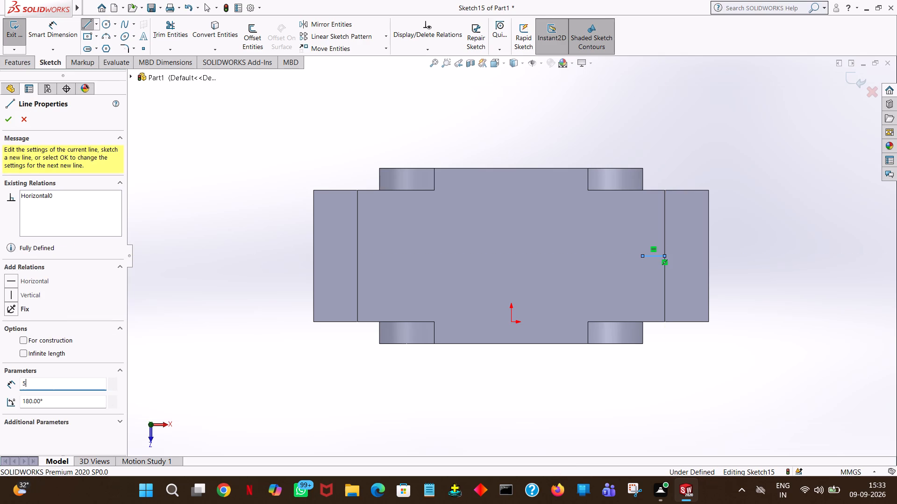
pyautogui.press('Return')
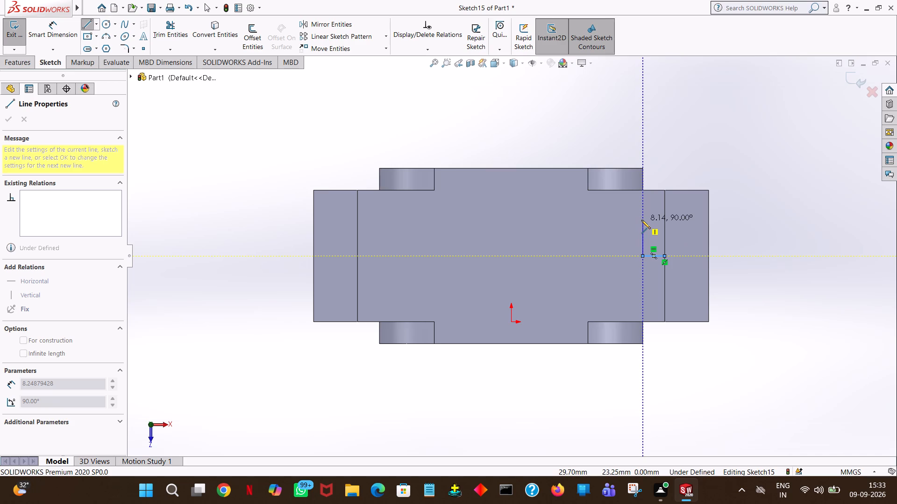
# Sketch two 7.5 mm vertical lines in opposite directions from the inner end of the 5 mm line.
pyautogui.click(641, 220)
pyautogui.write('7.5')
pyautogui.press('Return')
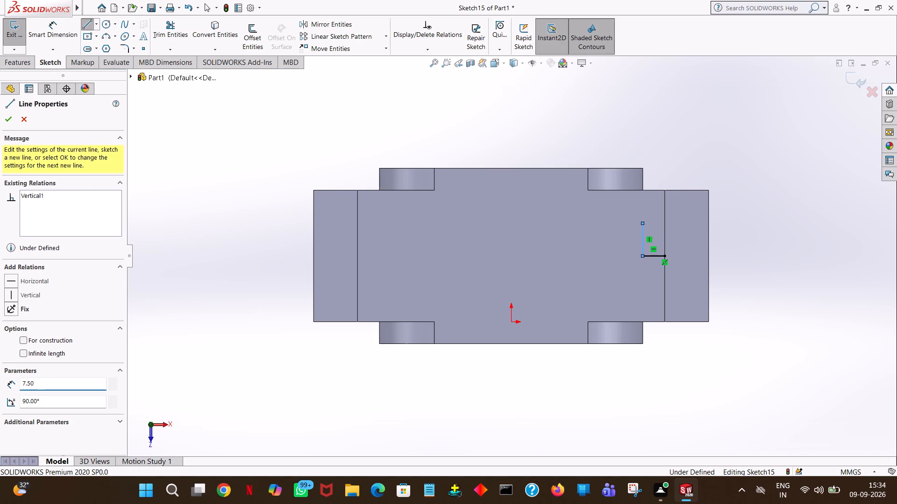
pyautogui.rightClick(650, 215)
pyautogui.click(661, 220)
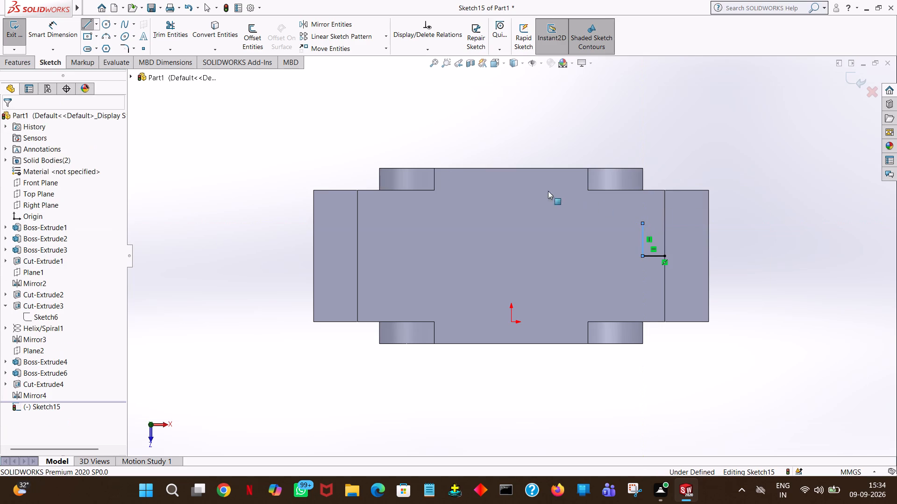
pyautogui.click(91, 25)
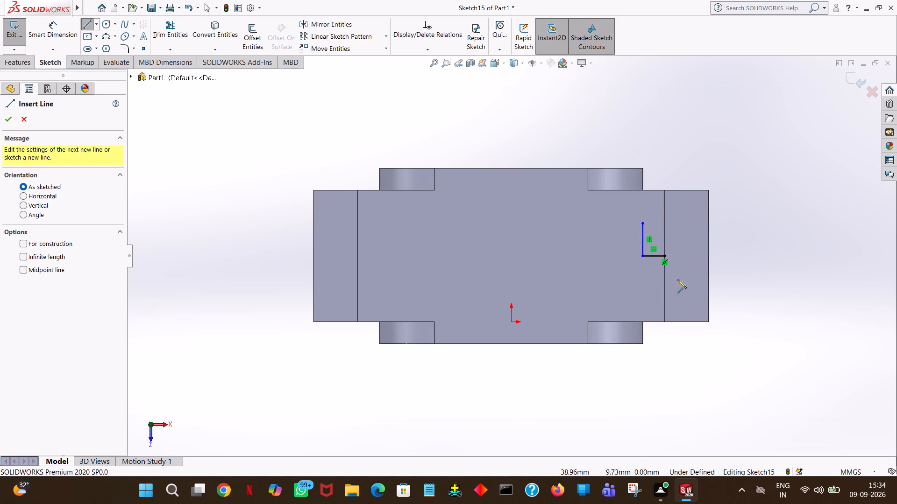
pyautogui.click(642, 256)
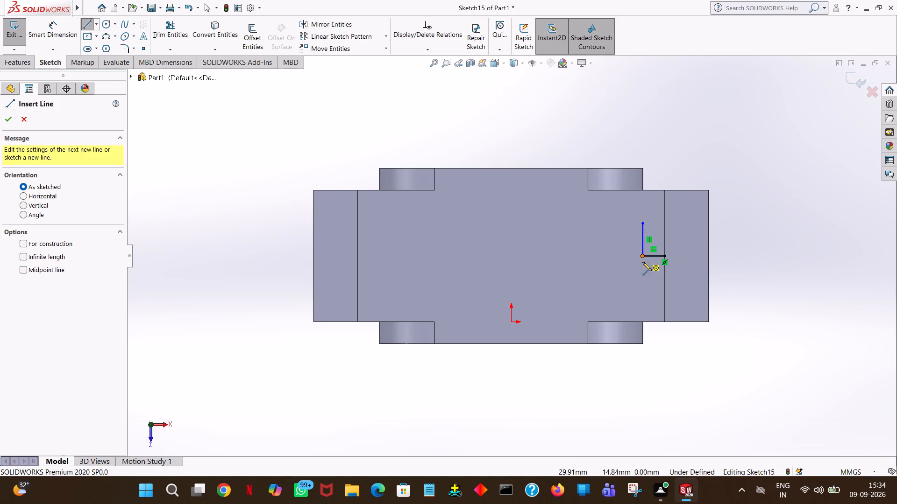
pyautogui.click(644, 283)
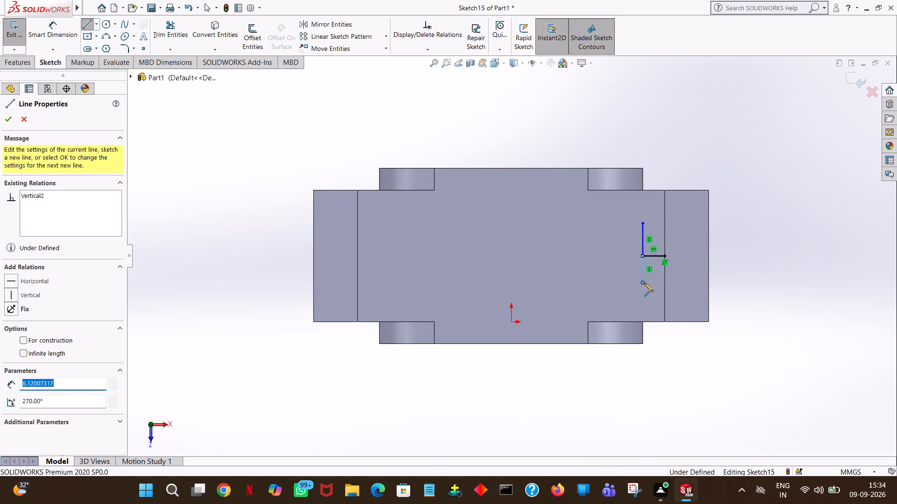
pyautogui.write('7.5')
pyautogui.press('Return')
pyautogui.rightClick(644, 283)
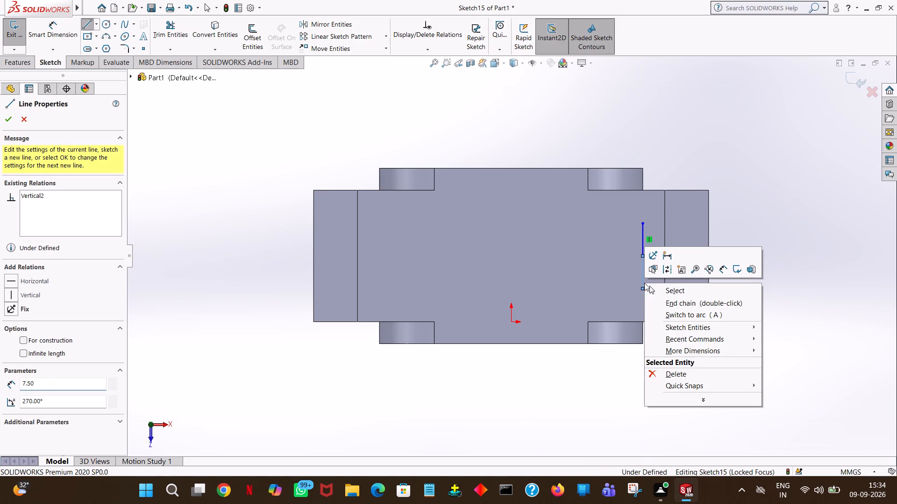
pyautogui.click(668, 290)
pyautogui.click(332, 87)
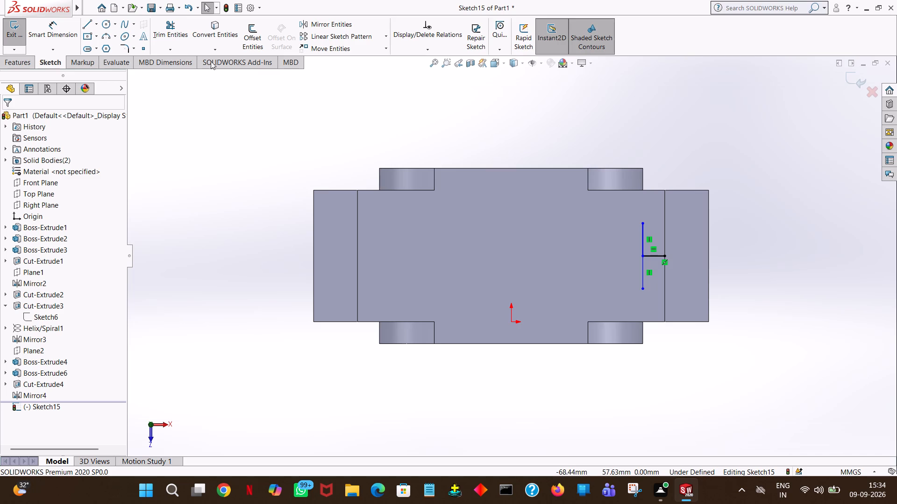
# Sketch circles of about 2.4 mm and 1.9 mm radius at the rear and front ends of the two 7.5 mm lines.
pyautogui.click(108, 22)
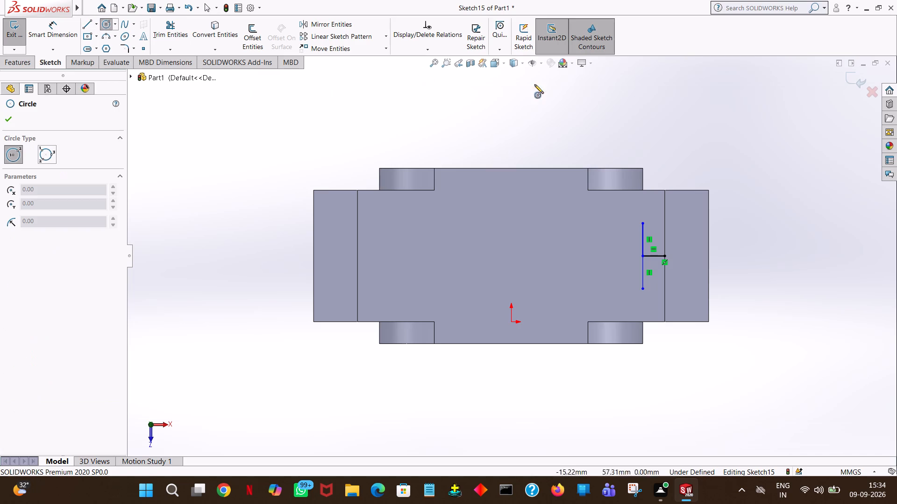
pyautogui.click(643, 223)
pyautogui.click(648, 214)
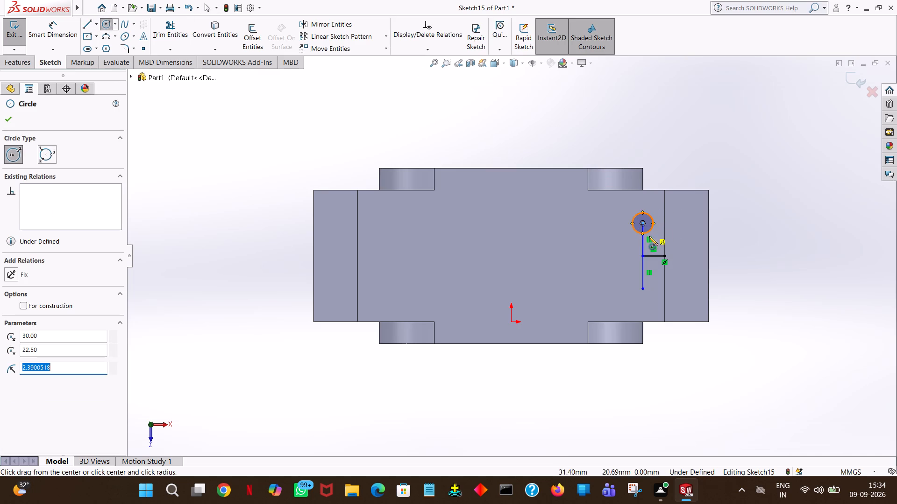
pyautogui.click(642, 288)
pyautogui.click(649, 284)
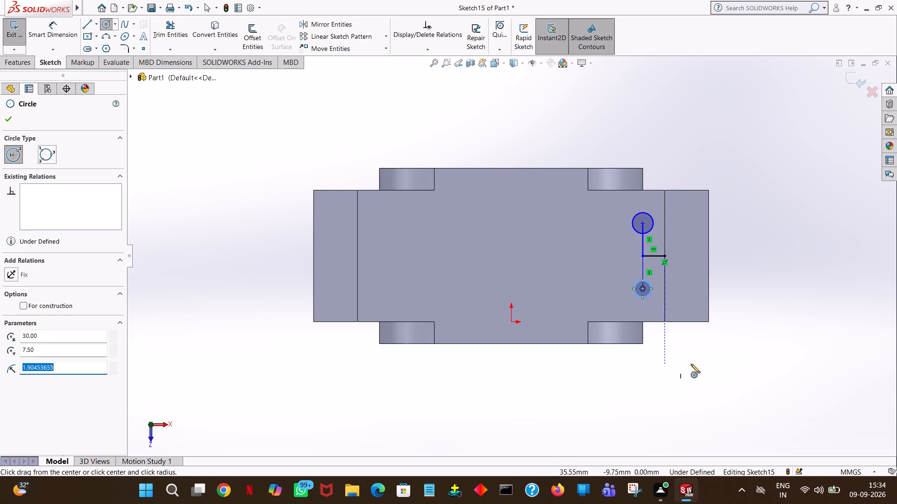
pyautogui.rightClick(711, 363)
pyautogui.click(745, 373)
# Sketch a 5 mm vertical line from the midpoint of the plate's front long edge inward to the origin.
pyautogui.moveTo(669, 392); pyautogui.dragTo(689, 262, button='middle')
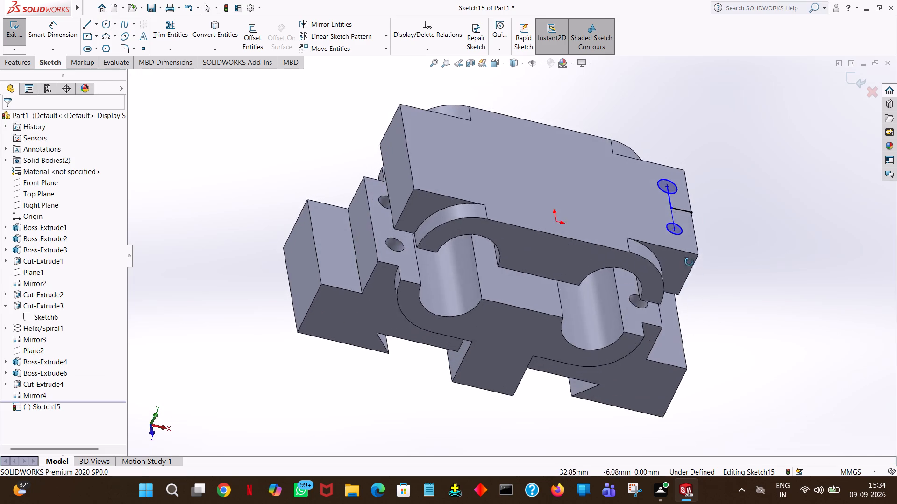
pyautogui.moveTo(689, 262); pyautogui.dragTo(696, 194, button='middle')
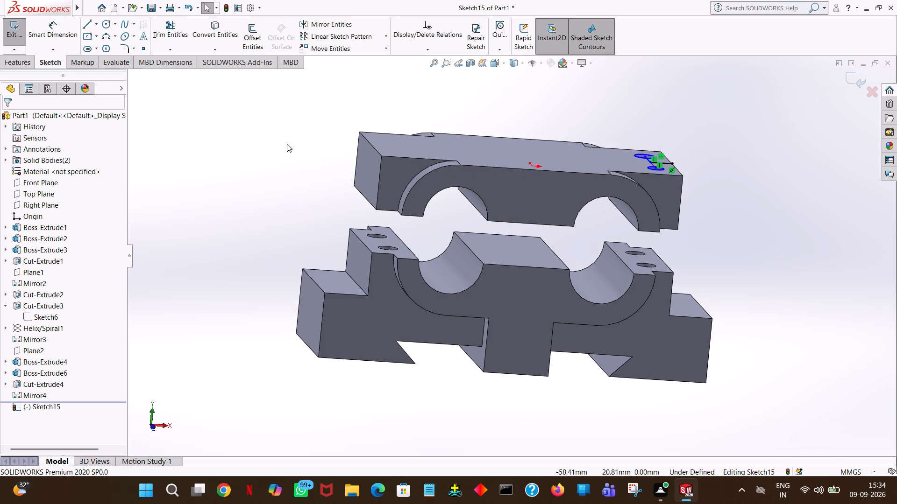
pyautogui.press('space')
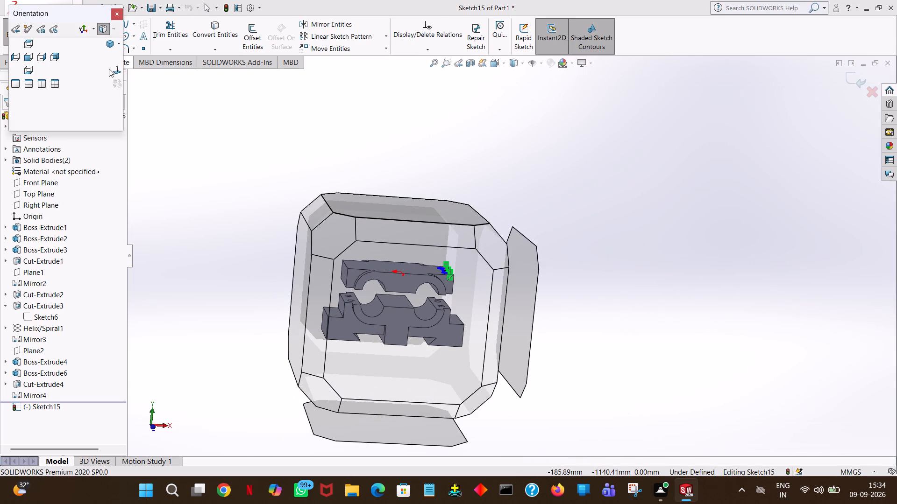
pyautogui.click(114, 69)
pyautogui.click(63, 62)
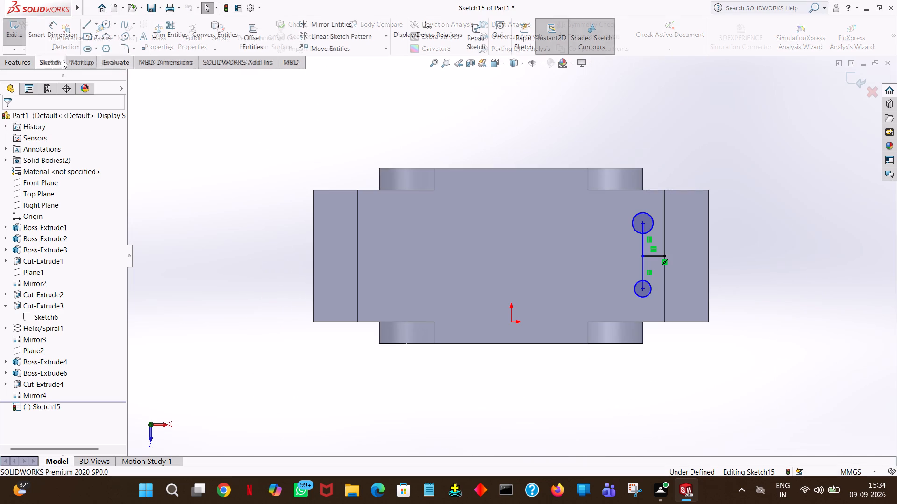
pyautogui.click(85, 27)
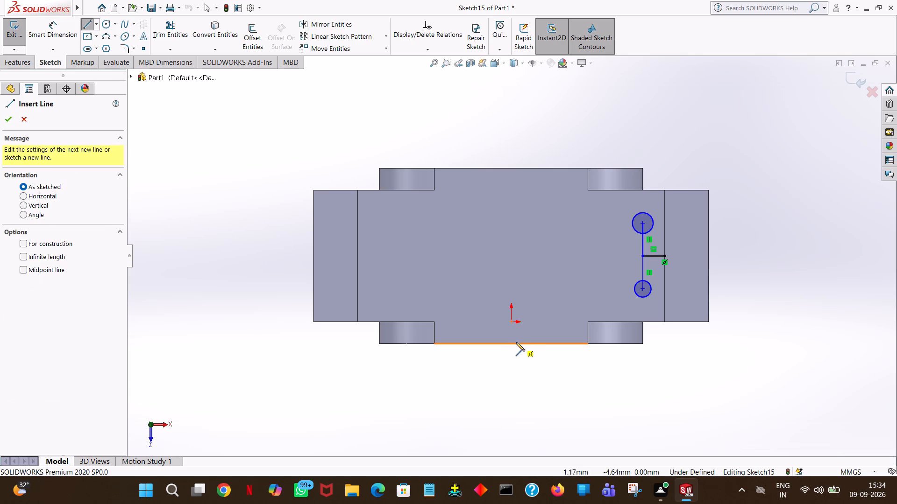
pyautogui.click(511, 343)
pyautogui.click(511, 322)
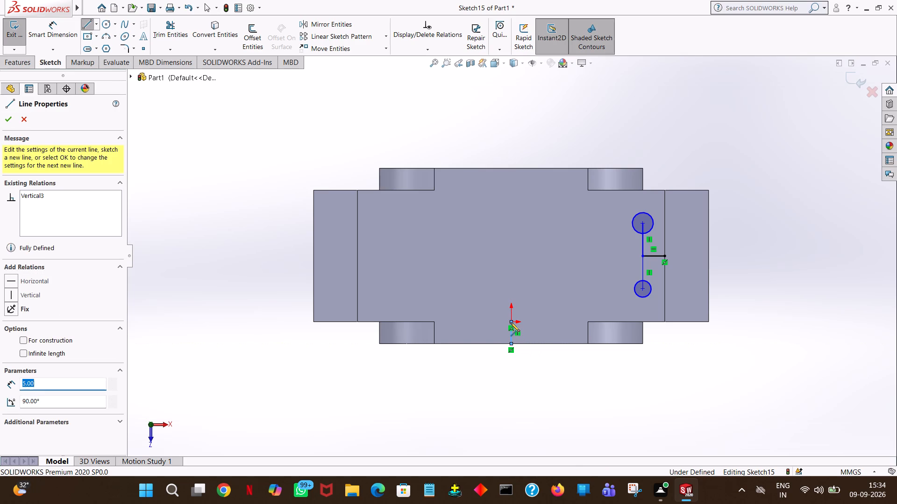
pyautogui.press('5')
pyautogui.press('Return')
pyautogui.rightClick(522, 298)
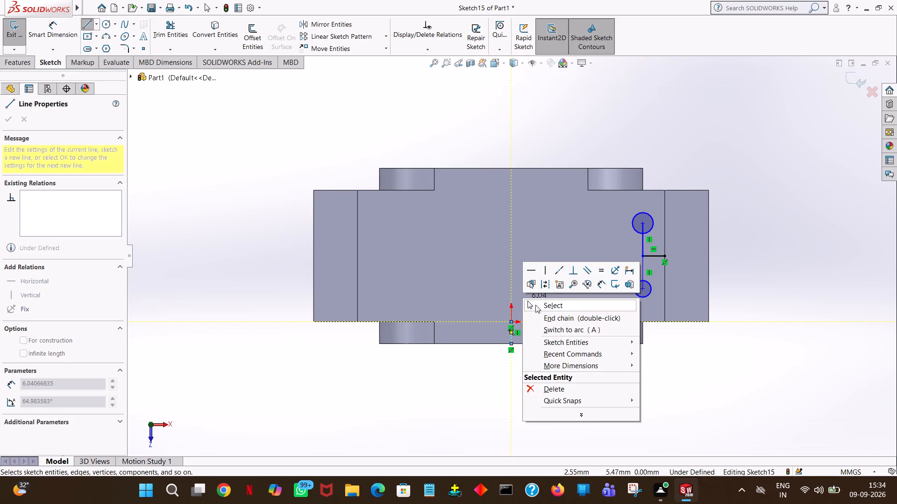
pyautogui.click(535, 305)
# Sketch a 5 mm vertical line inward from the midpoint of the plate's rear long edge.
pyautogui.click(87, 24)
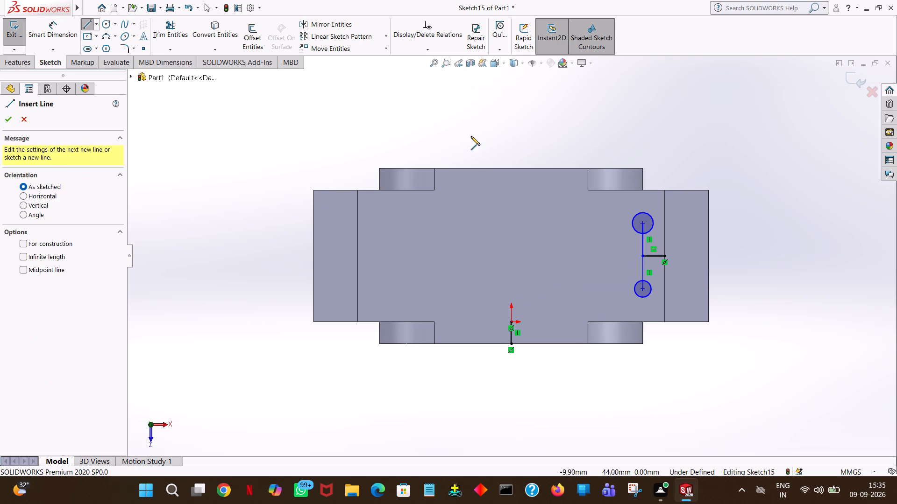
pyautogui.click(510, 168)
pyautogui.click(512, 189)
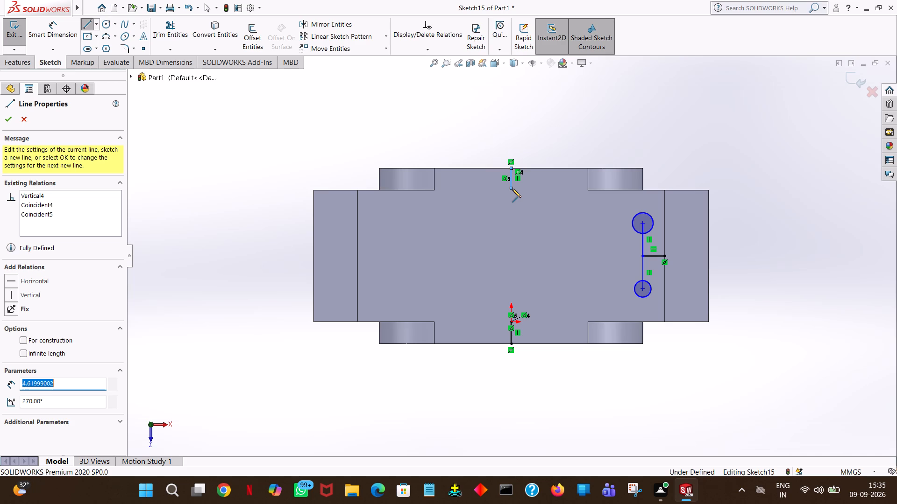
pyautogui.press('5')
pyautogui.press('Return')
pyautogui.rightClick(512, 189)
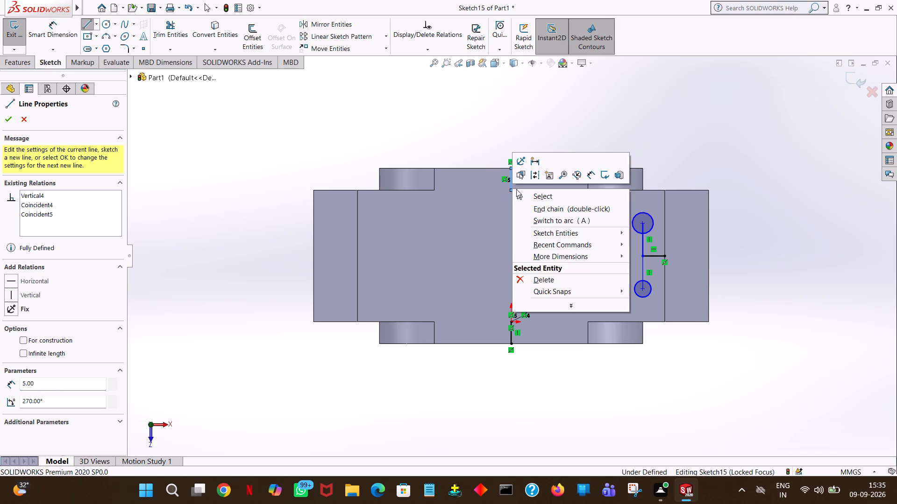
pyautogui.click(532, 194)
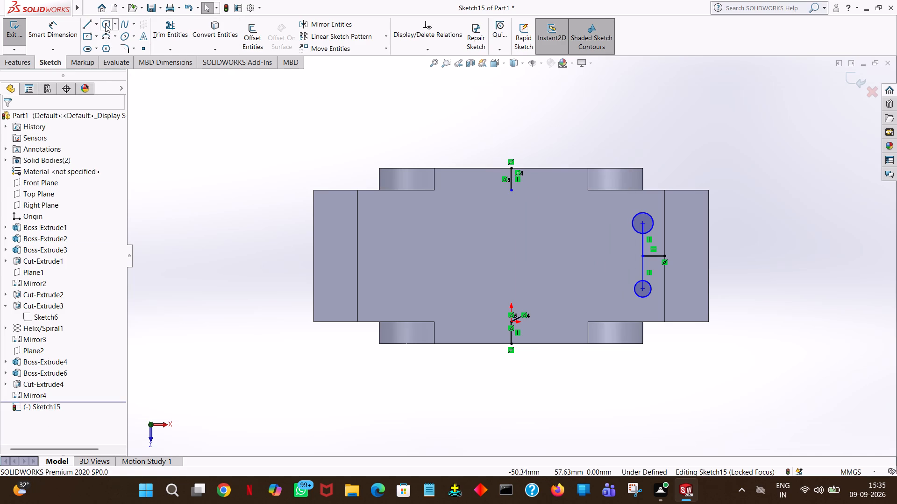
# Sketch circles of about 2.9 mm and 3.3 mm radius at the inner ends of the rear and front 5 mm lines.
pyautogui.click(105, 24)
pyautogui.click(511, 190)
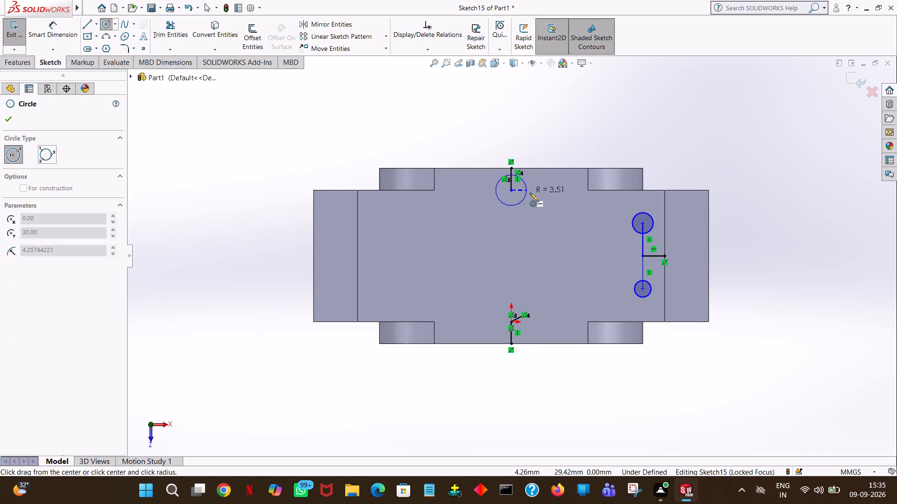
pyautogui.click(524, 192)
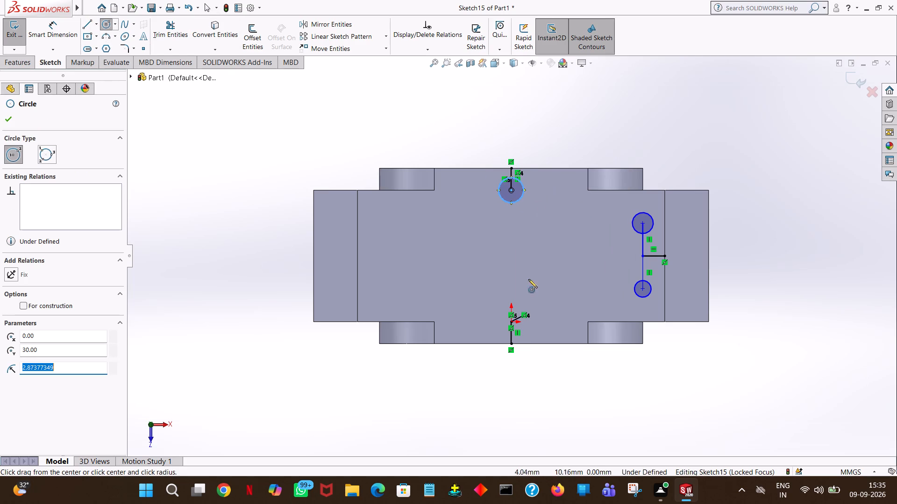
pyautogui.click(510, 321)
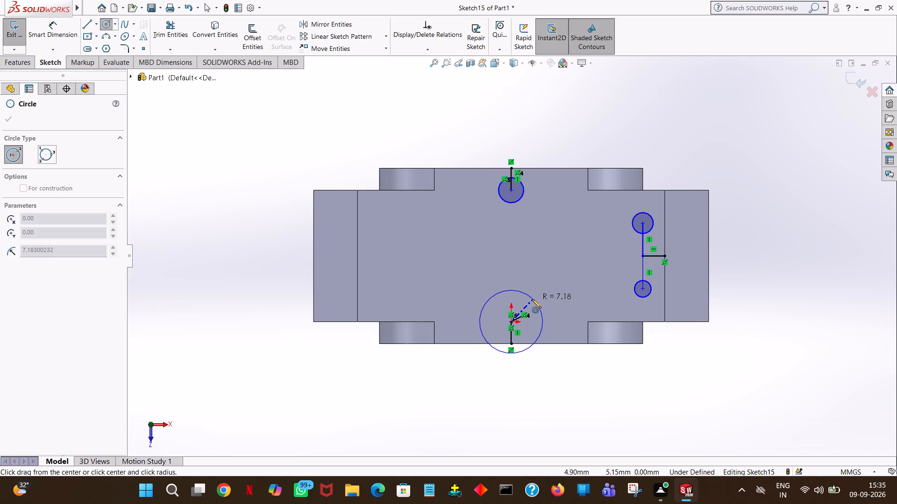
pyautogui.click(510, 307)
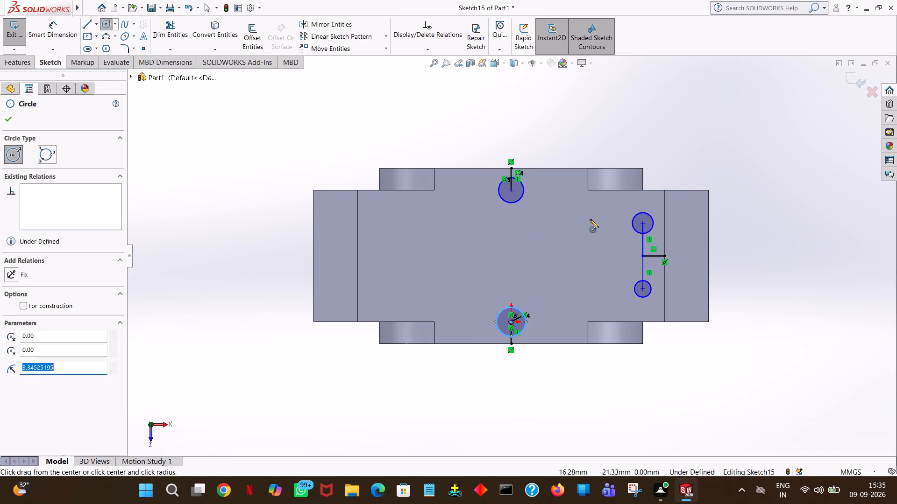
# Trim away the front 5 mm vertical line, both inside and outside the circle at the origin.
pyautogui.rightClick(292, 115)
pyautogui.click(311, 121)
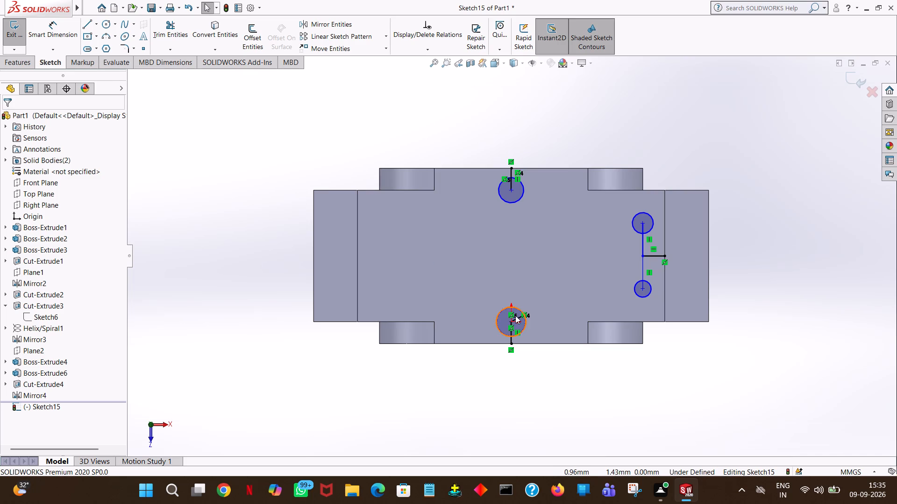
pyautogui.click(154, 30)
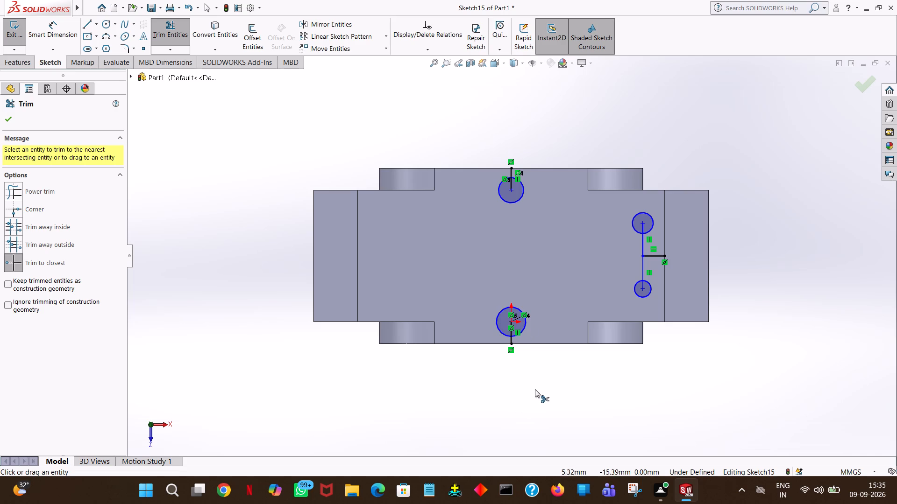
pyautogui.keyDown('ctrl'); pyautogui.scroll(-3, 605, 273); pyautogui.keyUp('ctrl')
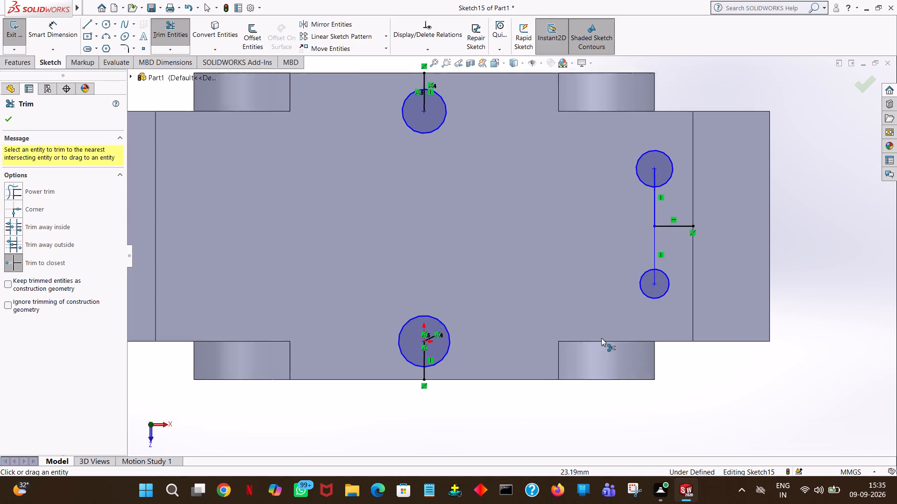
pyautogui.keyDown('ctrl'); pyautogui.scroll(-2, 601, 338); pyautogui.keyUp('ctrl')
pyautogui.click(363, 323)
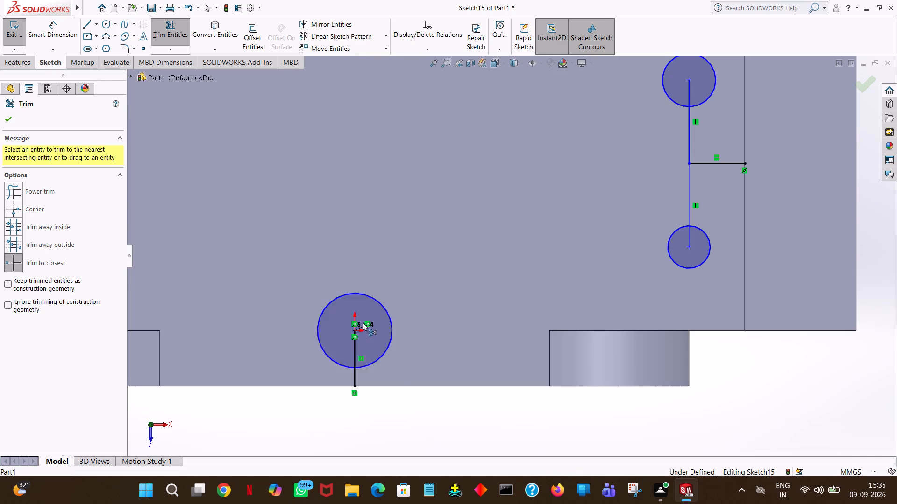
pyautogui.click(355, 350)
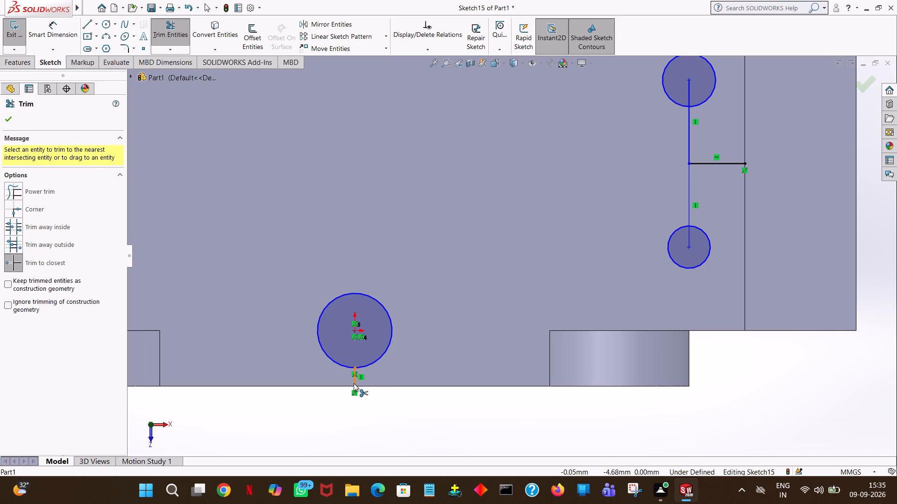
pyautogui.click(354, 383)
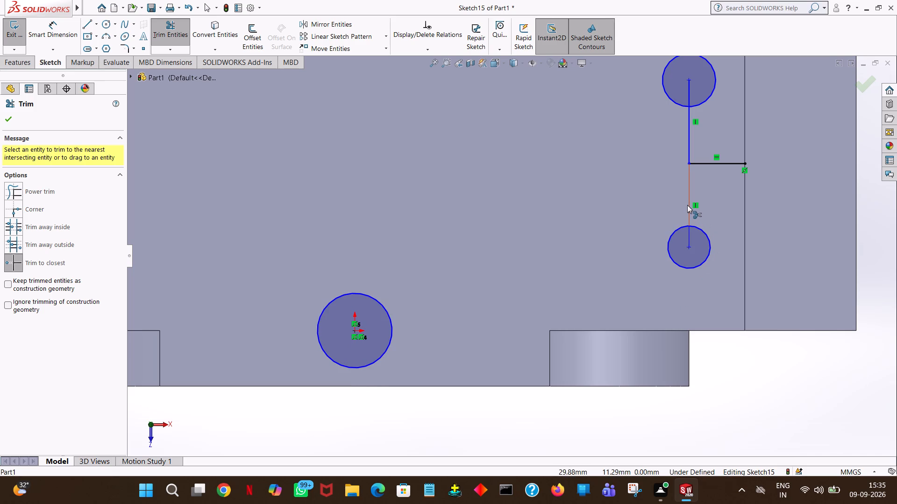
# Trim away the two 7.5 mm vertical lines and the horizontal line joining them to the plate's short edge.
pyautogui.click(688, 206)
pyautogui.click(688, 243)
pyautogui.click(707, 164)
pyautogui.click(686, 147)
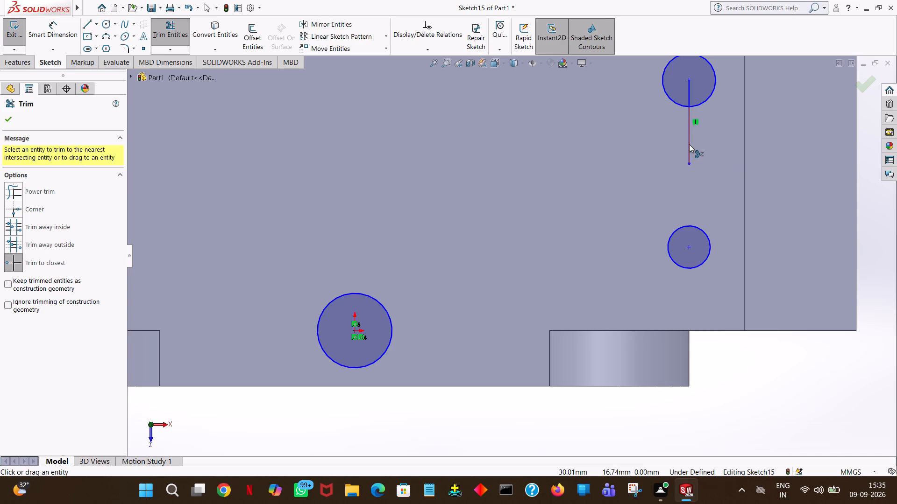
pyautogui.click(689, 144)
pyautogui.click(688, 82)
pyautogui.keyDown('ctrl'); pyautogui.scroll(-4, 689, 82); pyautogui.keyUp('ctrl')
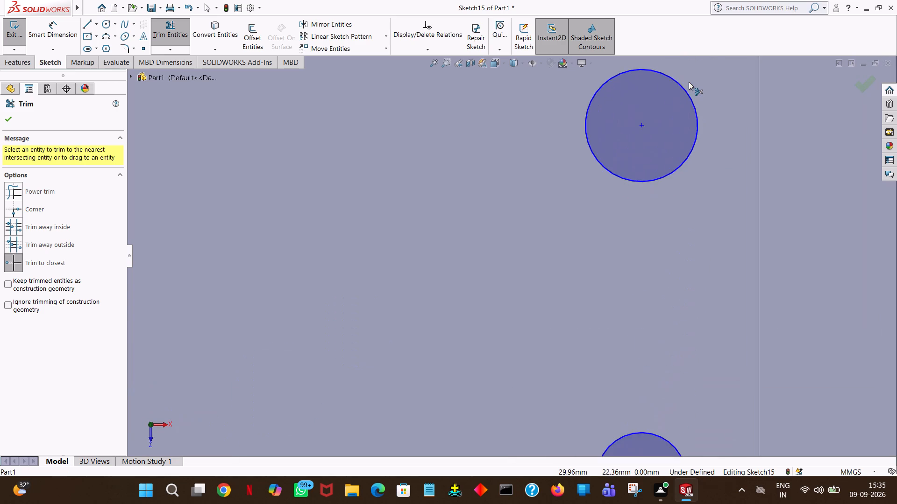
# Trim away the rear 5 mm vertical line, leaving only the four circles in the sketch.
pyautogui.keyDown('ctrl'); pyautogui.scroll(7, 689, 82); pyautogui.keyUp('ctrl')
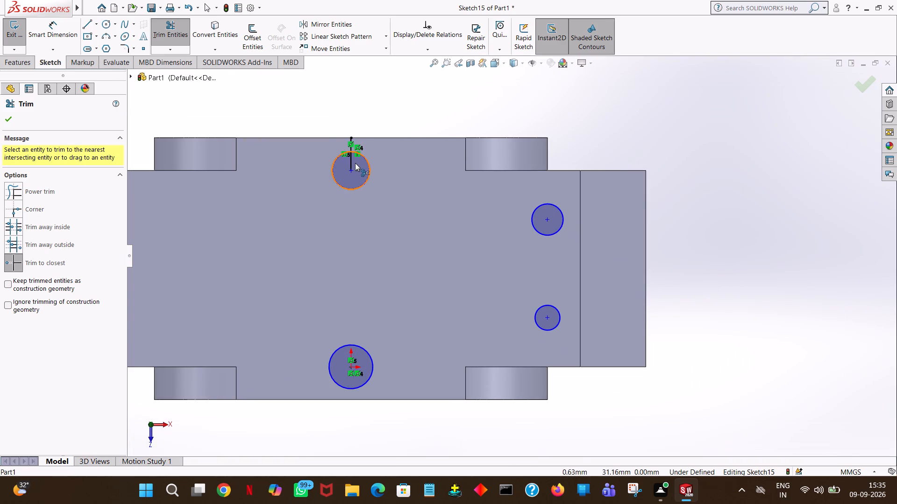
pyautogui.click(352, 161)
pyautogui.click(350, 144)
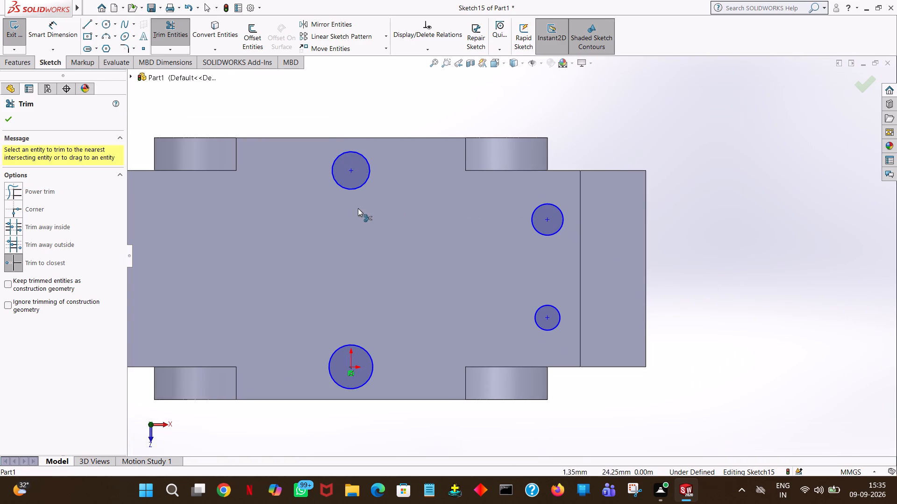
pyautogui.click(648, 137)
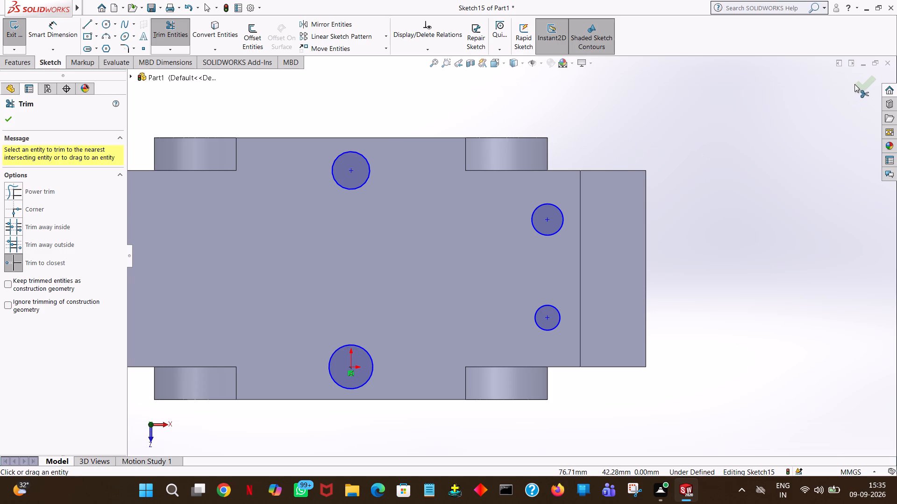
pyautogui.click(854, 84)
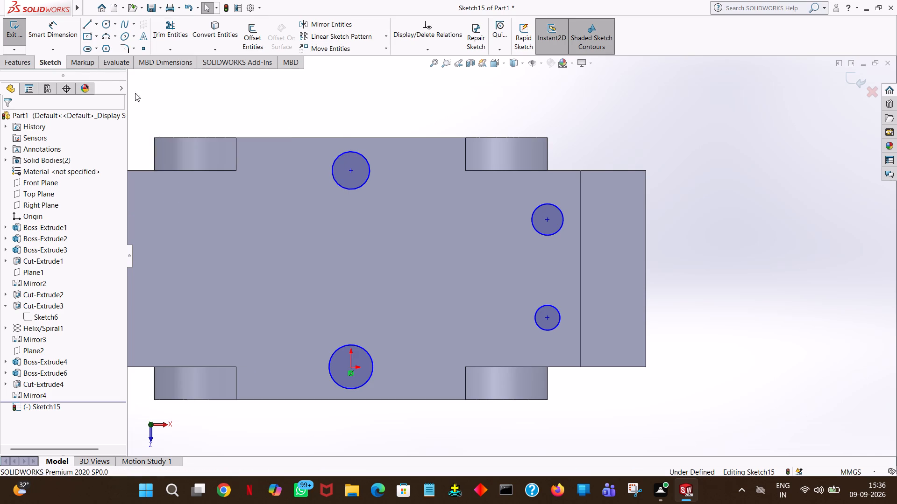
# Cut-extrude the four circles downward from the top clamp plate to a blind depth of 30 mm.
pyautogui.click(31, 61)
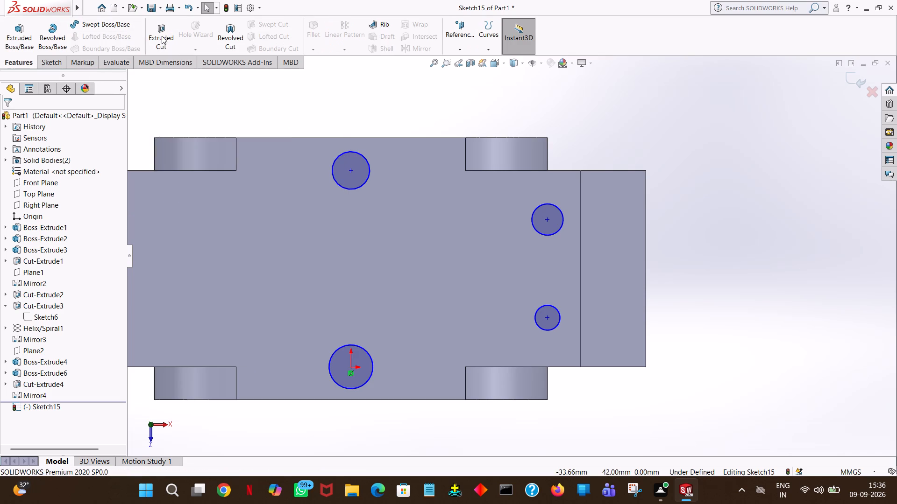
pyautogui.click(165, 36)
pyautogui.moveTo(439, 425); pyautogui.dragTo(437, 416, button='middle')
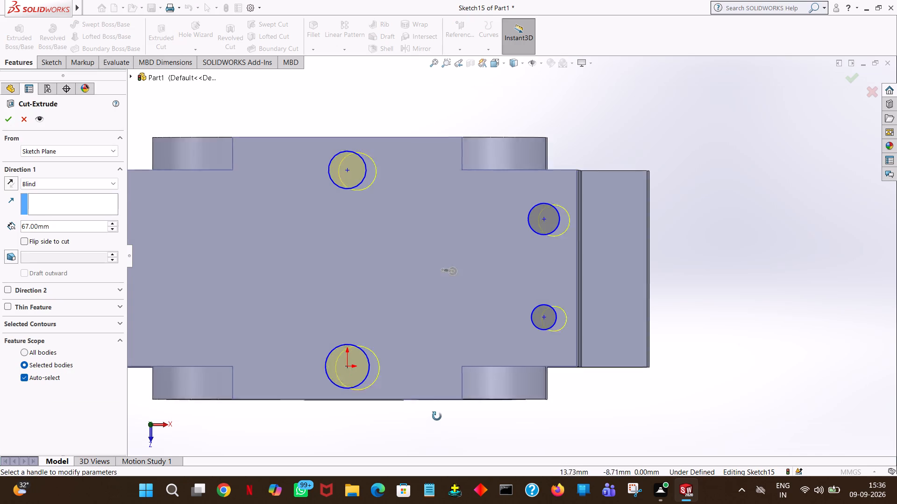
pyautogui.moveTo(437, 416); pyautogui.dragTo(449, 349, button='middle')
pyautogui.moveTo(430, 318); pyautogui.dragTo(420, 144, button='middle')
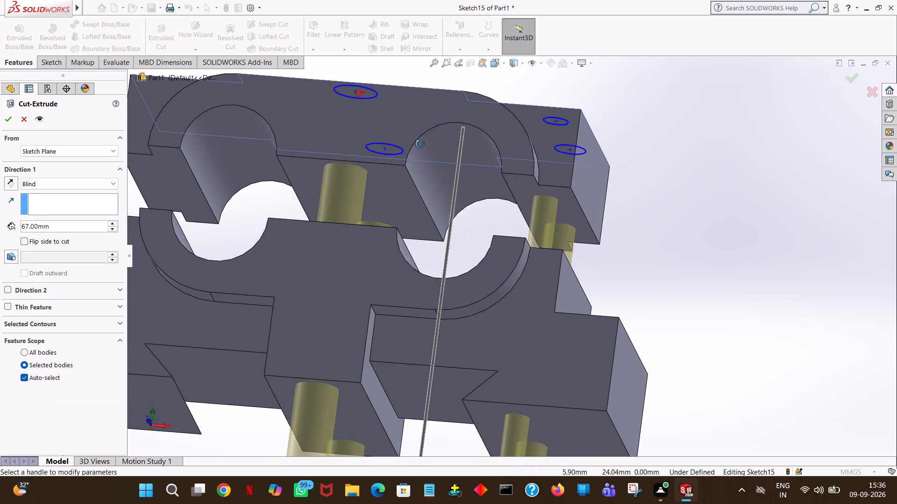
pyautogui.moveTo(420, 144); pyautogui.dragTo(441, 157, button='middle')
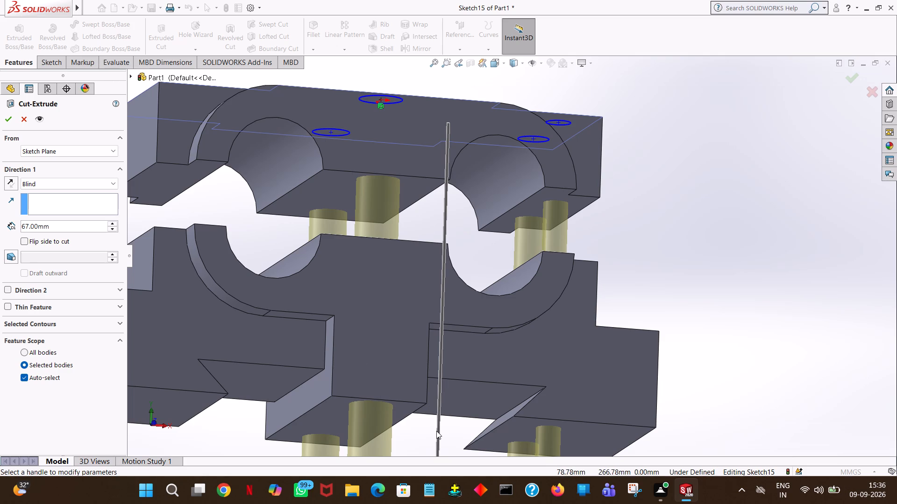
pyautogui.moveTo(436, 431); pyautogui.dragTo(451, 393)
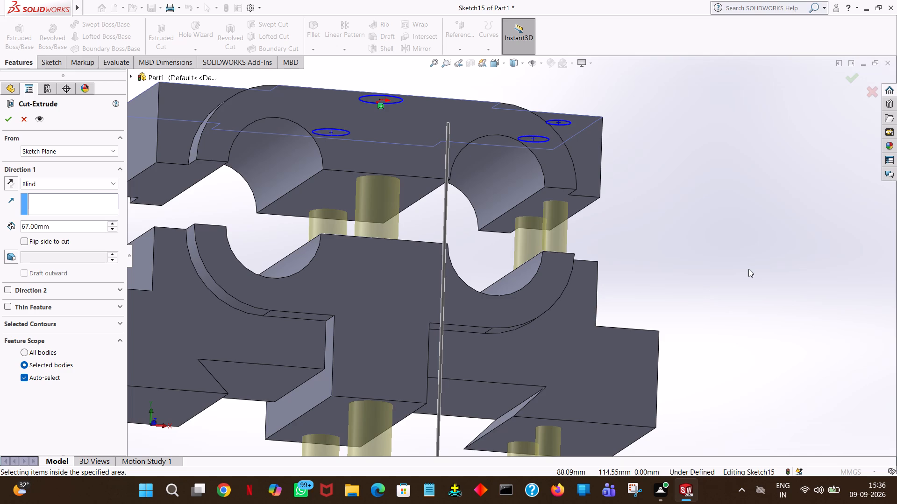
pyautogui.keyDown('ctrl'); pyautogui.scroll(-3, 748, 269); pyautogui.keyUp('ctrl')
pyautogui.keyDown('ctrl'); pyautogui.scroll(3, 748, 269); pyautogui.keyUp('ctrl')
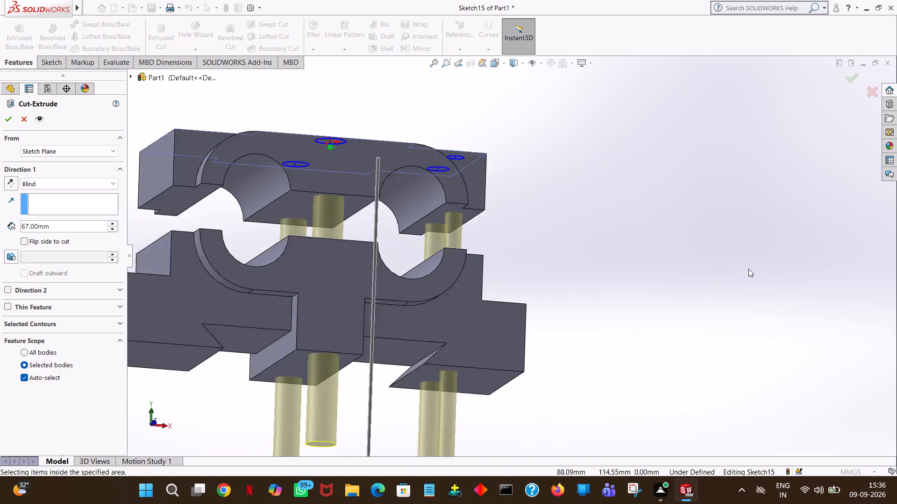
pyautogui.keyDown('ctrl'); pyautogui.scroll(4, 748, 269); pyautogui.keyUp('ctrl')
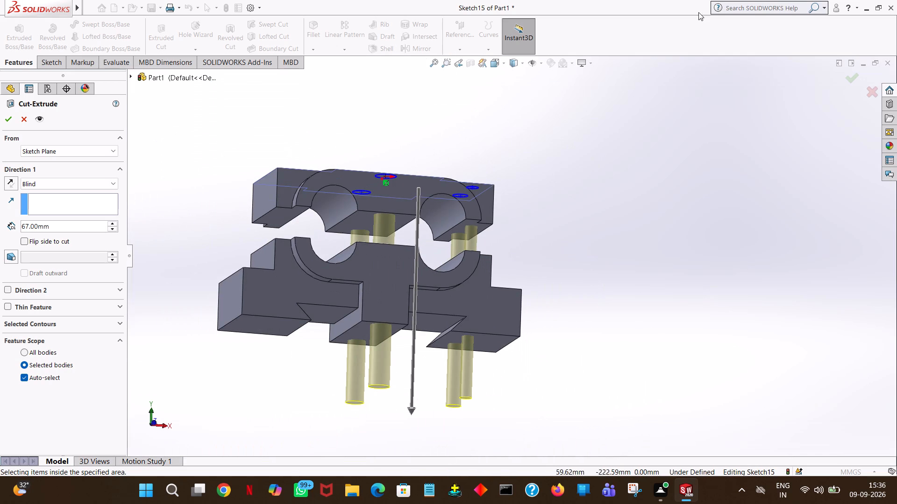
pyautogui.moveTo(412, 413); pyautogui.dragTo(420, 389)
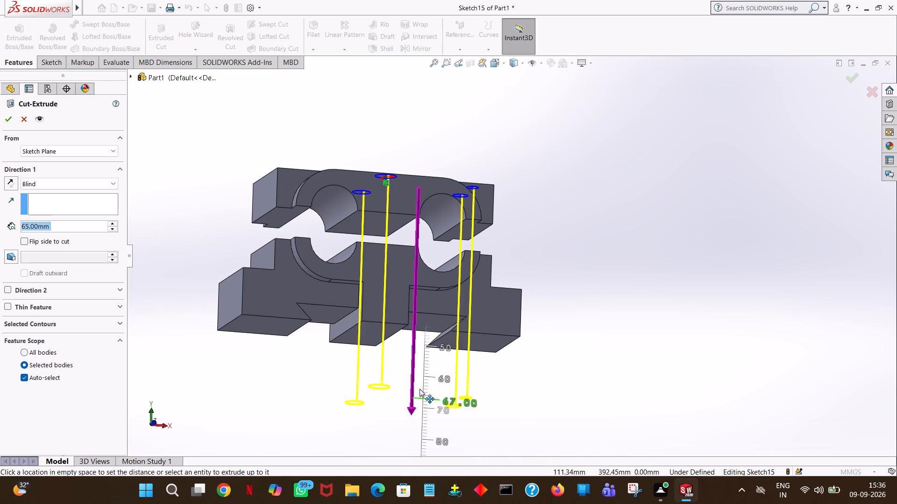
pyautogui.moveTo(420, 389); pyautogui.dragTo(433, 268)
pyautogui.moveTo(564, 243); pyautogui.dragTo(550, 268, button='middle')
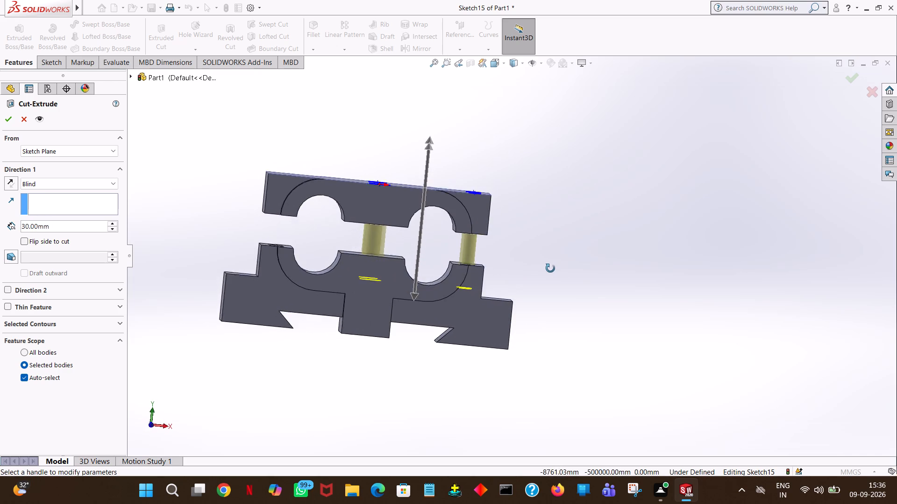
pyautogui.moveTo(550, 268); pyautogui.dragTo(544, 259, button='middle')
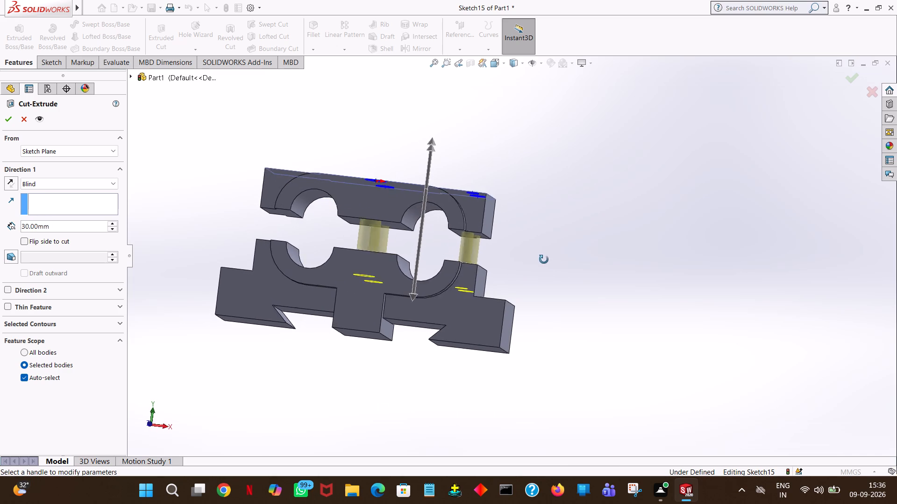
pyautogui.moveTo(544, 259); pyautogui.dragTo(562, 315, button='middle')
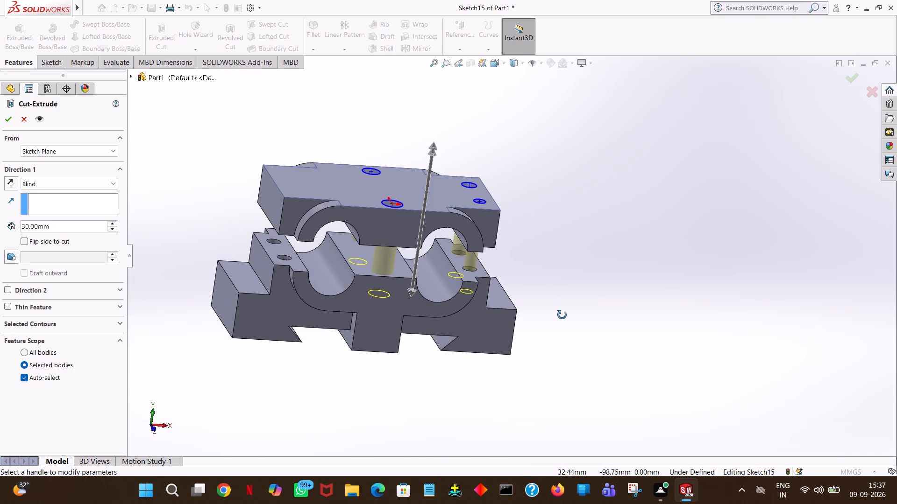
pyautogui.moveTo(562, 315); pyautogui.dragTo(565, 338, button='middle')
pyautogui.moveTo(563, 337); pyautogui.dragTo(550, 323, button='middle')
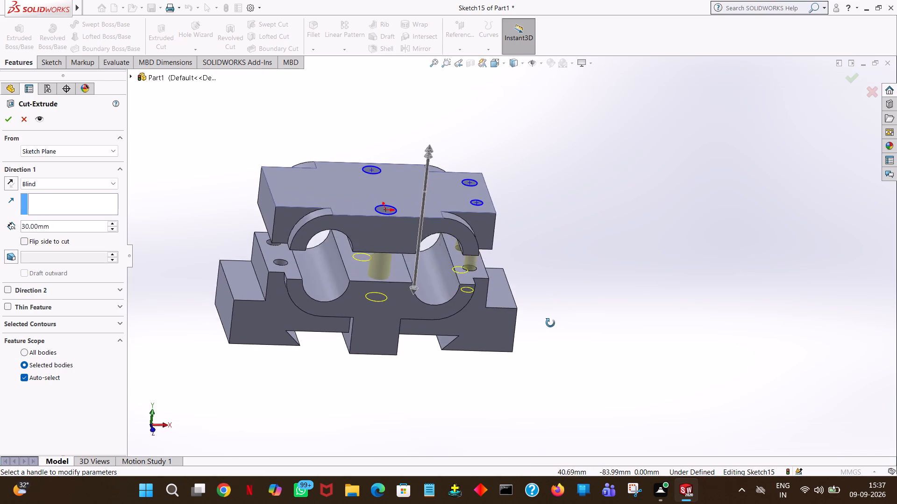
pyautogui.moveTo(550, 323); pyautogui.dragTo(544, 317, button='middle')
pyautogui.moveTo(489, 329); pyautogui.dragTo(468, 299, button='middle')
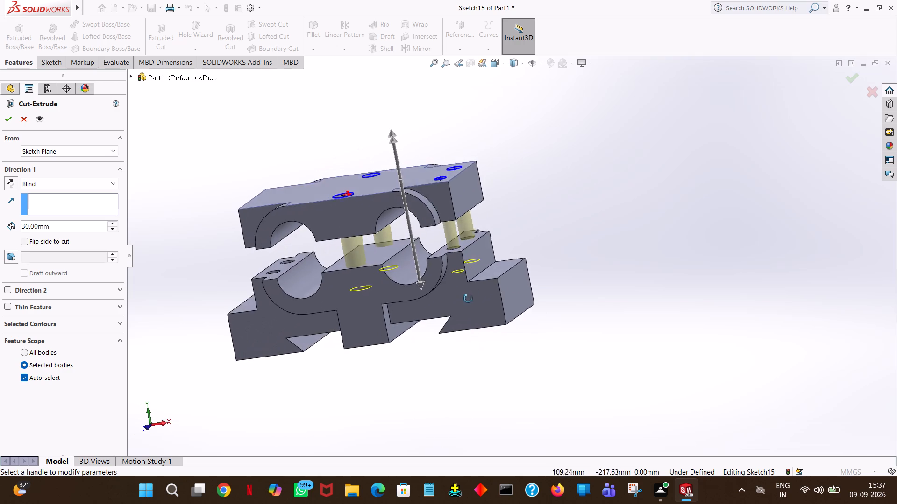
pyautogui.moveTo(468, 299); pyautogui.dragTo(487, 271, button='middle')
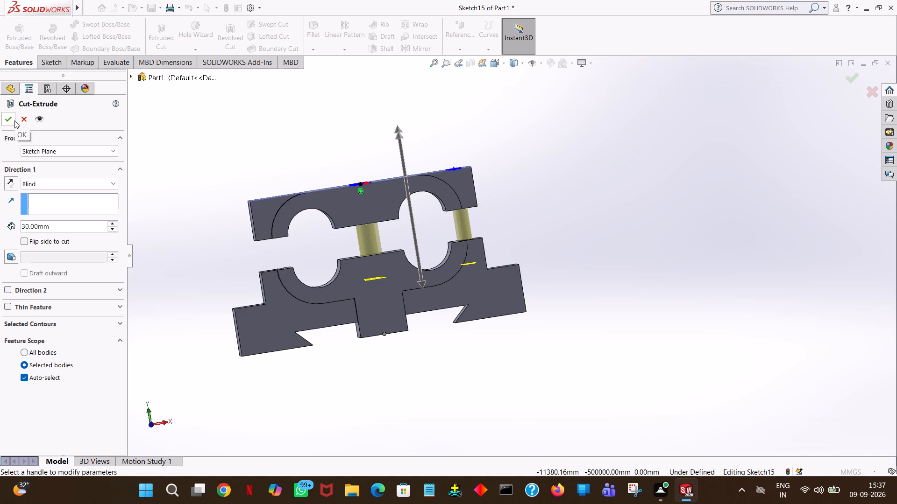
pyautogui.click(14, 120)
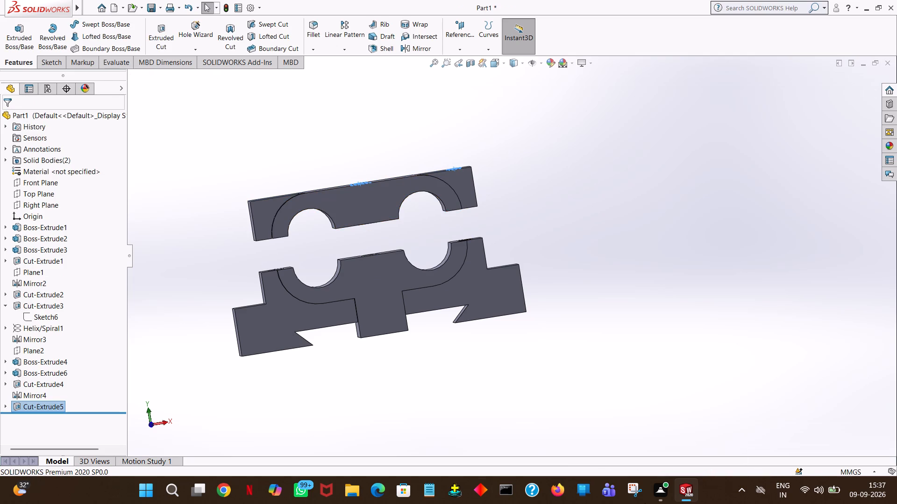
# Examine the new holes in the top clamp plate and the base below from several angles.
pyautogui.click(606, 167)
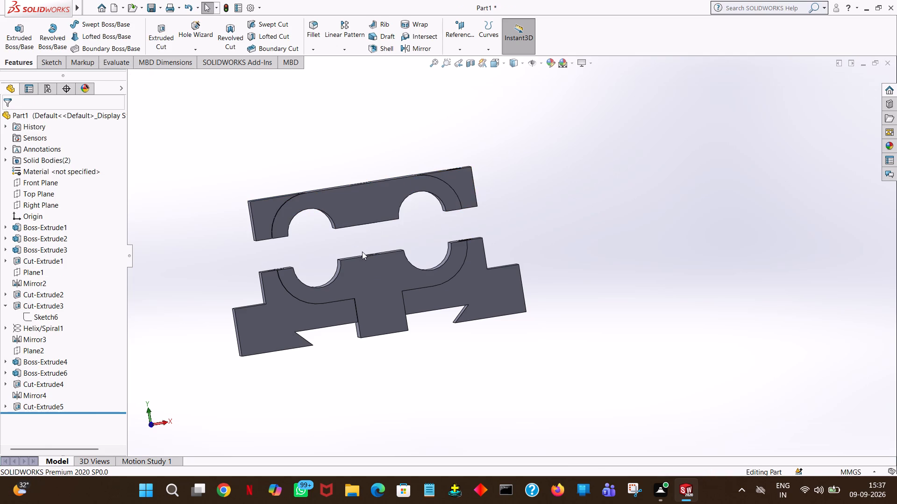
pyautogui.moveTo(363, 252); pyautogui.dragTo(386, 450, button='middle')
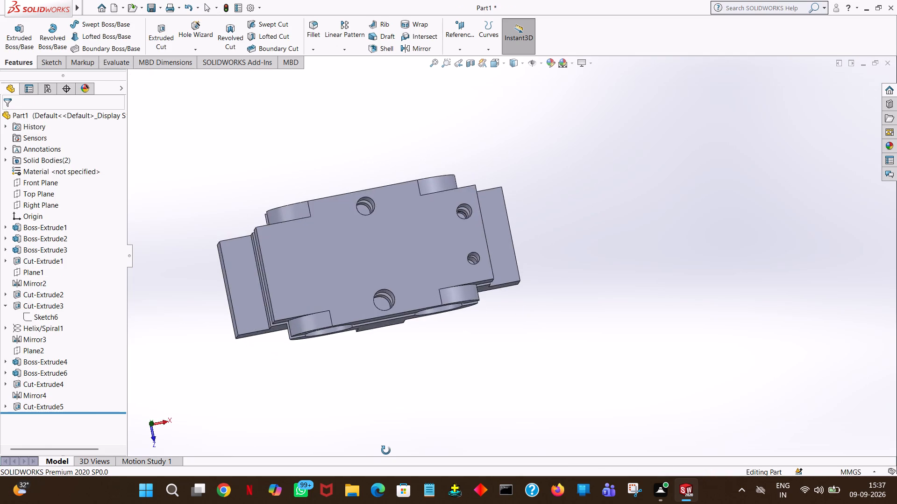
pyautogui.moveTo(386, 450); pyautogui.dragTo(383, 466, button='middle')
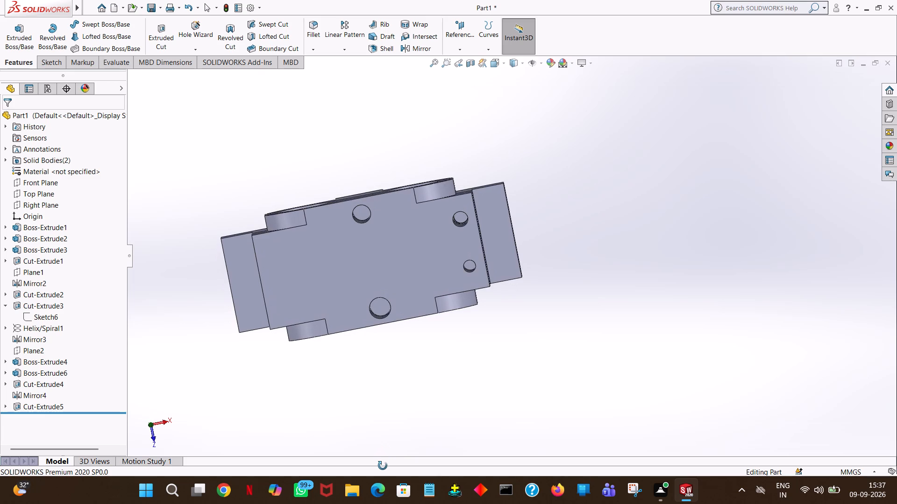
pyautogui.moveTo(383, 466); pyautogui.dragTo(347, 271, button='middle')
pyautogui.moveTo(386, 328); pyautogui.dragTo(409, 377, button='middle')
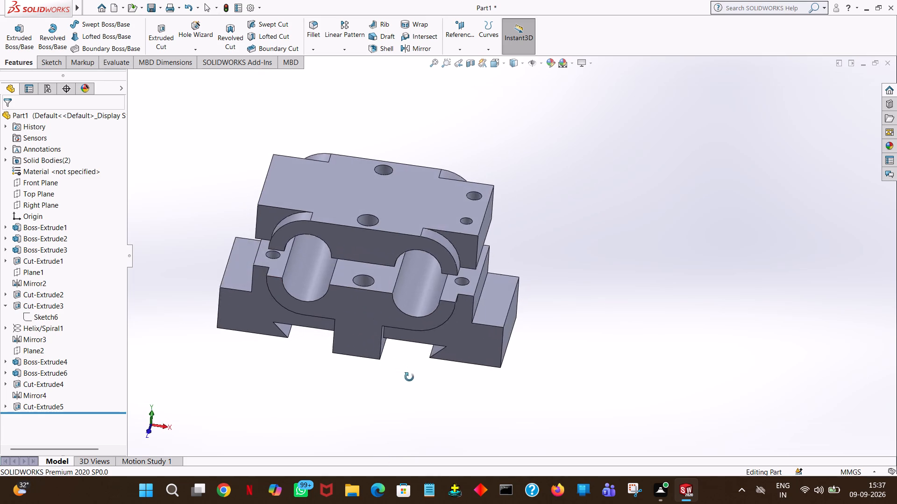
pyautogui.moveTo(409, 377); pyautogui.dragTo(443, 370, button='middle')
pyautogui.moveTo(411, 342); pyautogui.dragTo(371, 326, button='middle')
pyautogui.moveTo(394, 235); pyautogui.dragTo(415, 230, button='middle')
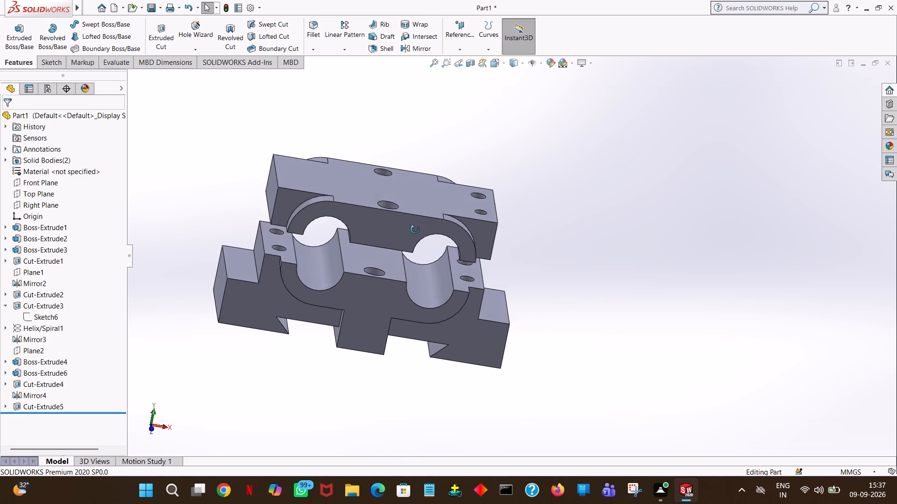
pyautogui.moveTo(415, 230); pyautogui.dragTo(422, 243, button='middle')
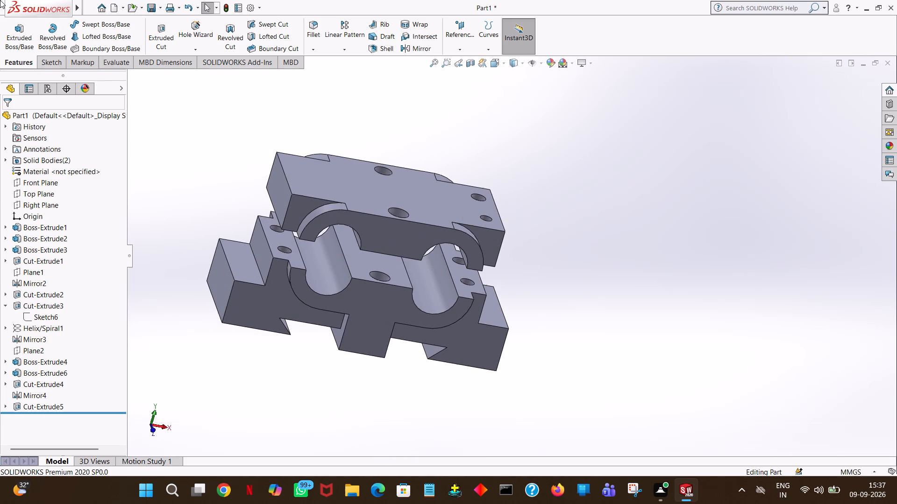
# Extend the Right Plane's displayed boundary upward beyond the top clamp plate.
pyautogui.click(19, 204)
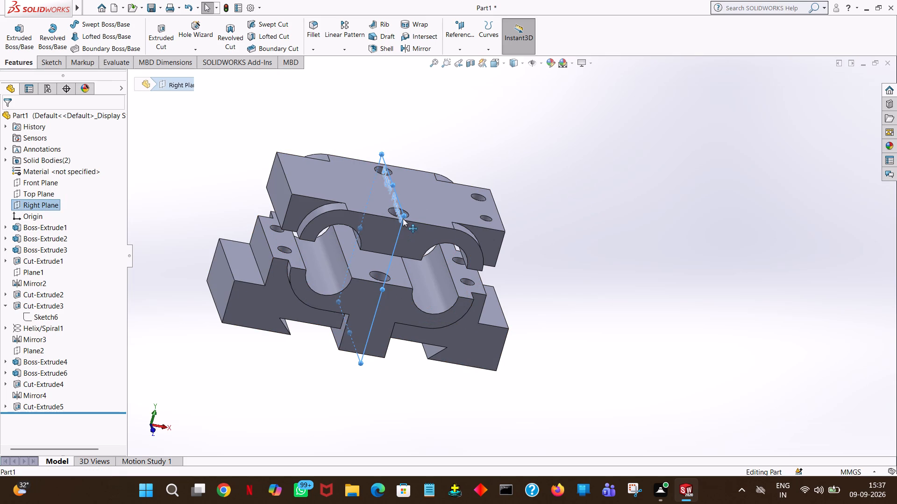
pyautogui.moveTo(404, 216); pyautogui.dragTo(439, 130)
pyautogui.click(658, 145)
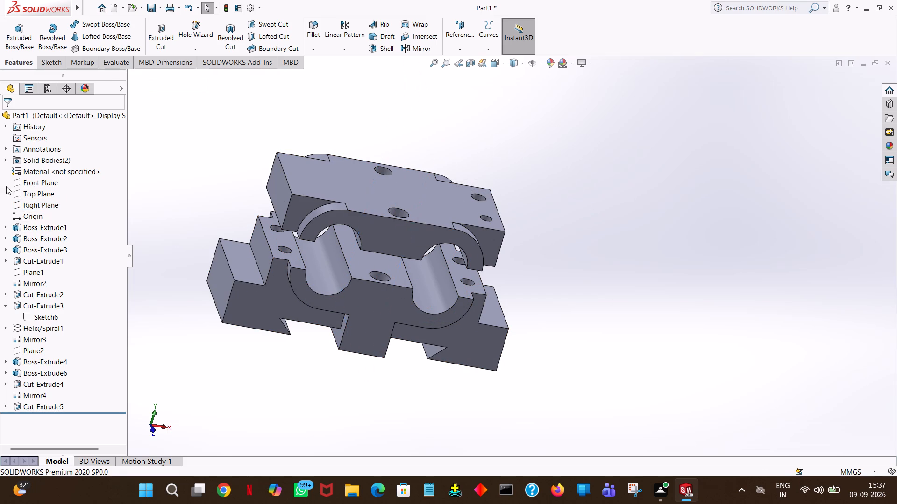
# Mirror the top clamp plate's four-hole cut, Cut-Extrude5, about the Right Plane to add the holes at the opposite end.
pyautogui.click(42, 277)
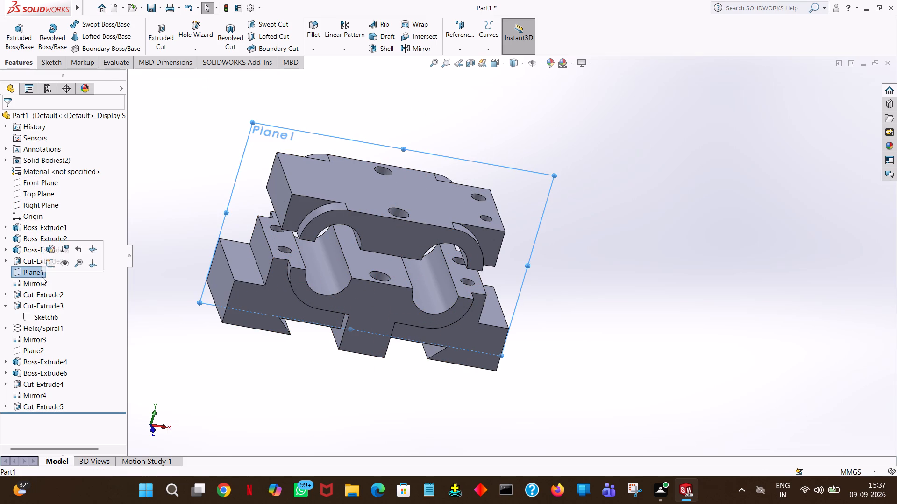
pyautogui.click(205, 173)
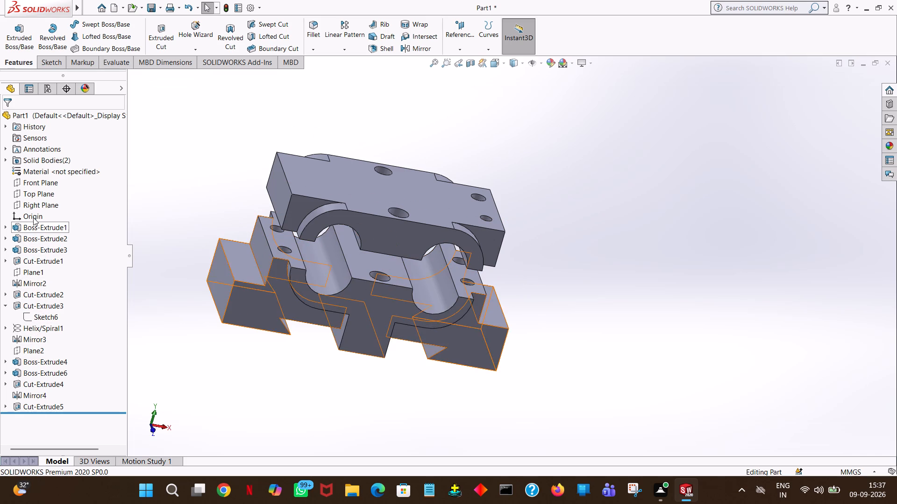
pyautogui.click(34, 203)
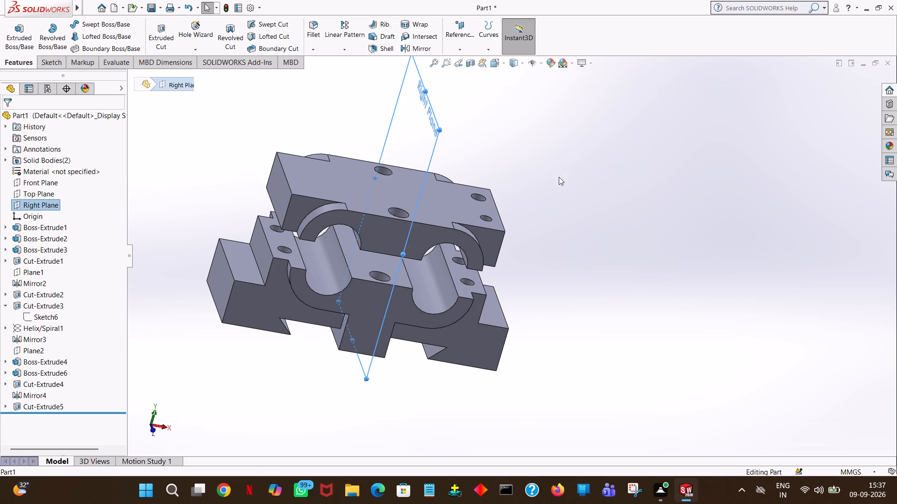
pyautogui.moveTo(517, 155); pyautogui.dragTo(505, 143, button='middle')
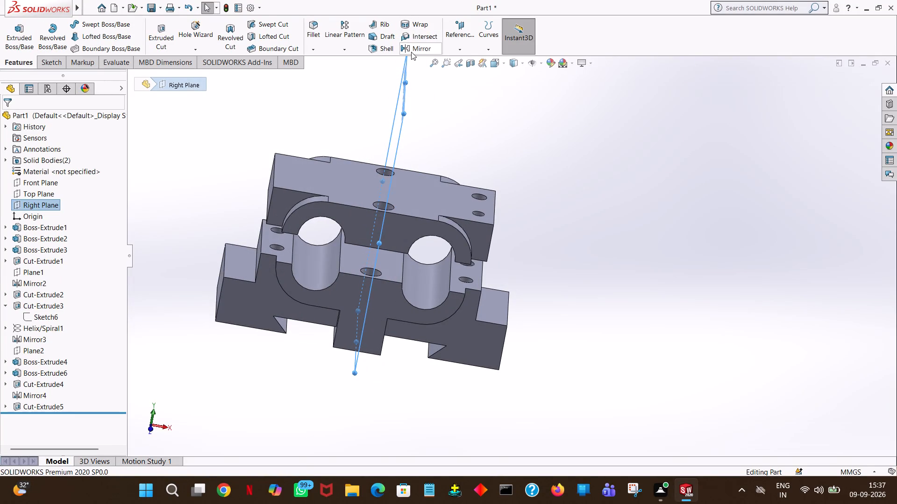
pyautogui.click(411, 52)
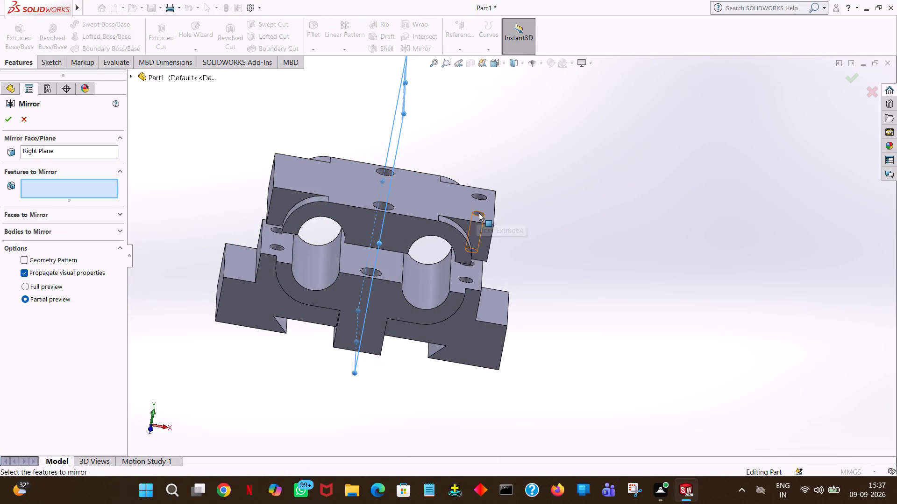
pyautogui.click(479, 213)
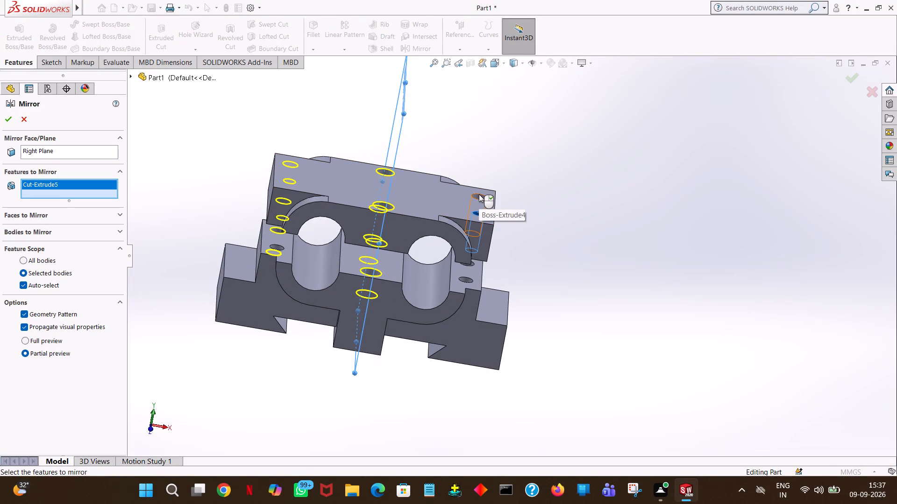
pyautogui.click(479, 194)
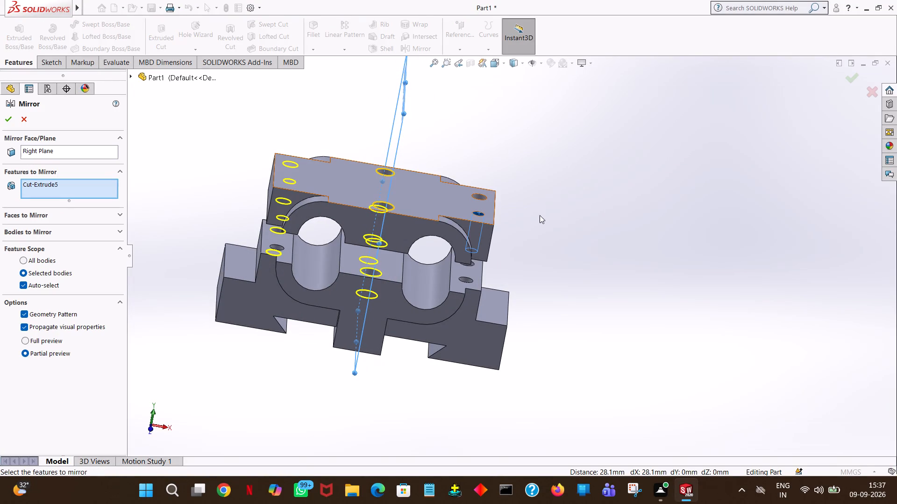
pyautogui.click(480, 196)
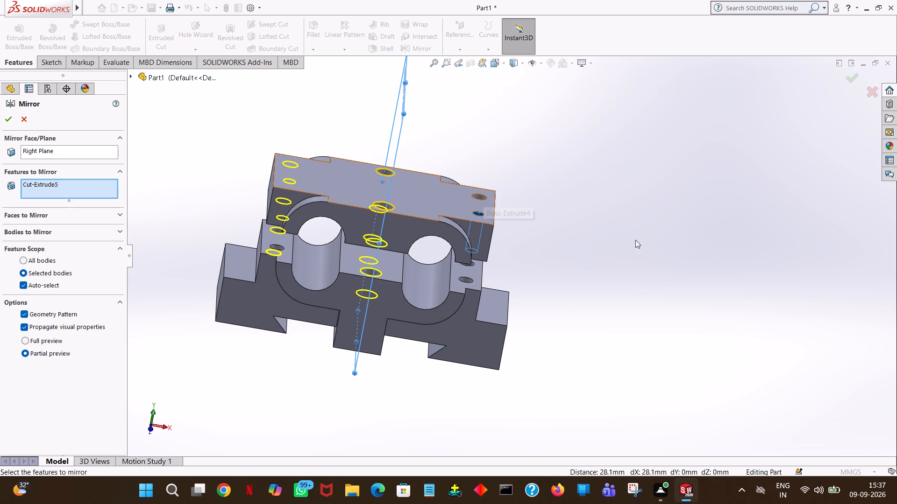
pyautogui.moveTo(635, 240); pyautogui.dragTo(437, 281, button='middle')
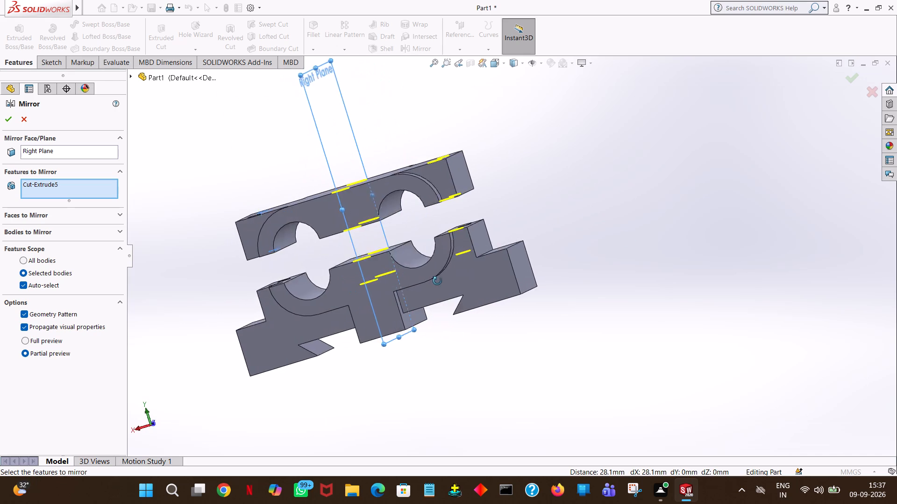
pyautogui.moveTo(437, 281); pyautogui.dragTo(465, 267, button='middle')
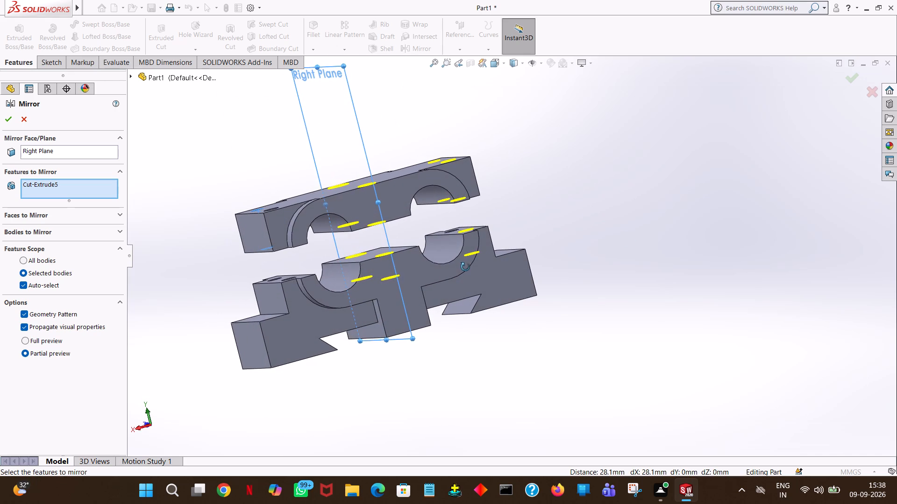
pyautogui.moveTo(465, 267); pyautogui.dragTo(462, 262, button='middle')
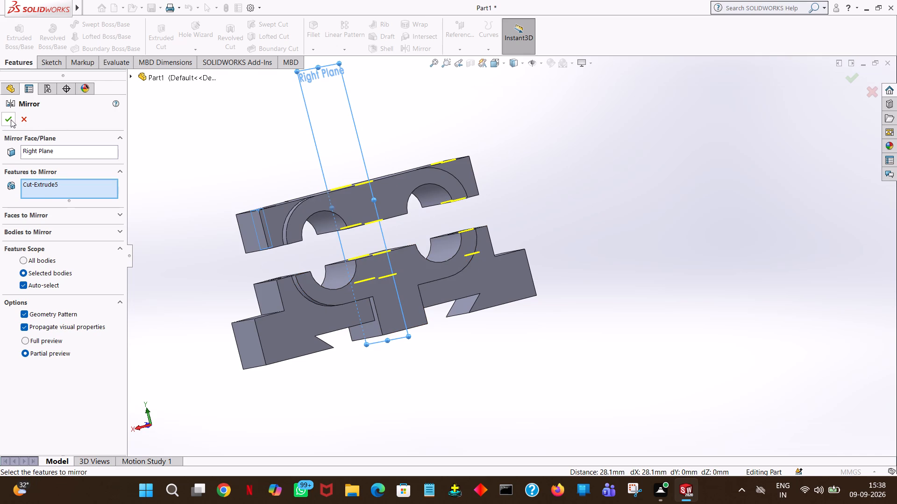
pyautogui.click(11, 119)
pyautogui.click(568, 128)
# Examine the mirrored holes in the top clamp plate and the base from several angles.
pyautogui.moveTo(568, 133); pyautogui.dragTo(560, 217, button='middle')
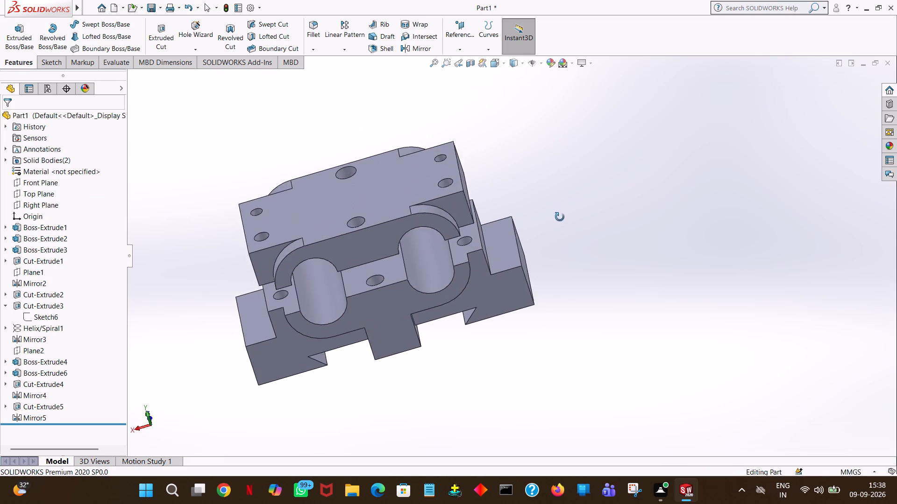
pyautogui.moveTo(560, 217); pyautogui.dragTo(271, 406, button='middle')
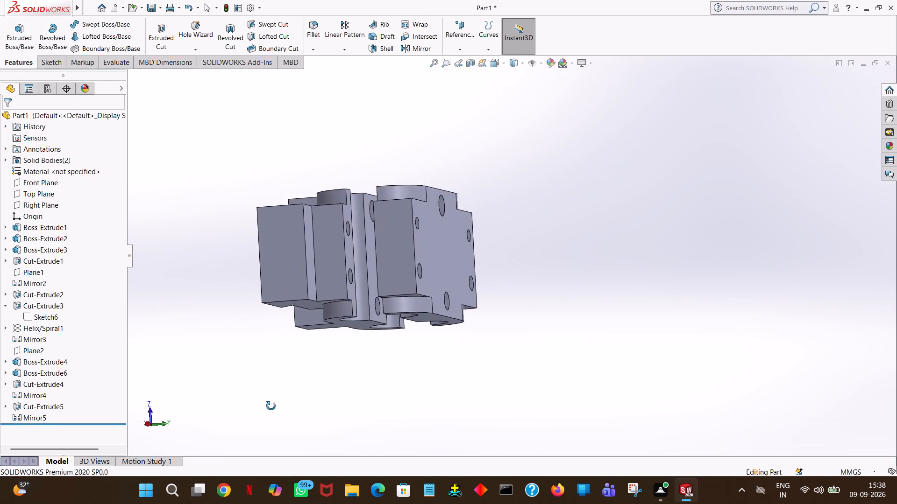
pyautogui.moveTo(271, 406); pyautogui.dragTo(572, 221, button='middle')
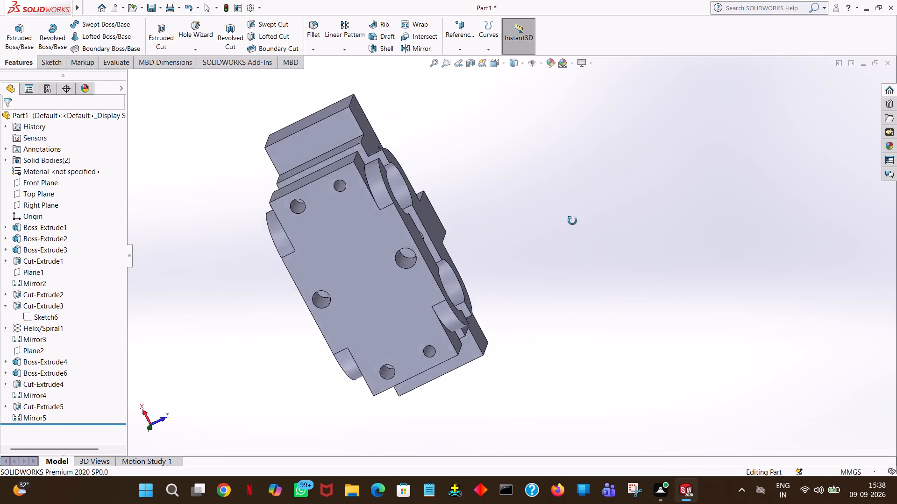
pyautogui.moveTo(572, 221); pyautogui.dragTo(896, 196, button='middle')
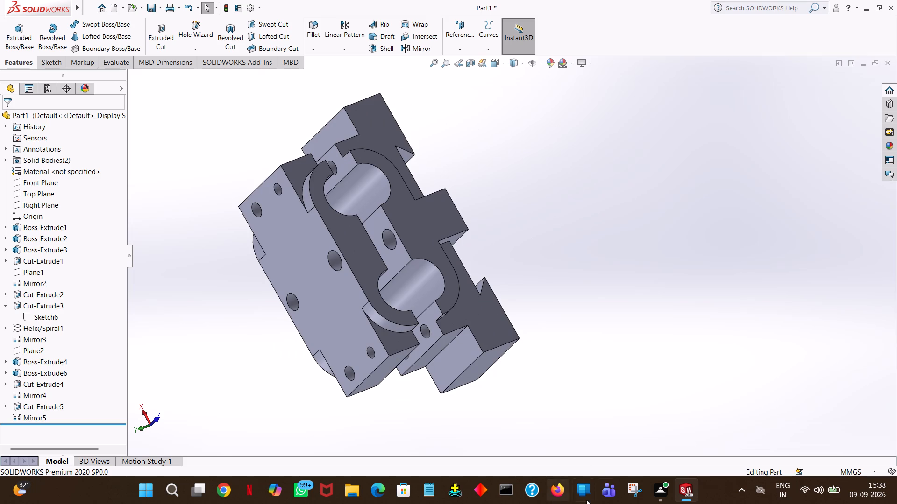
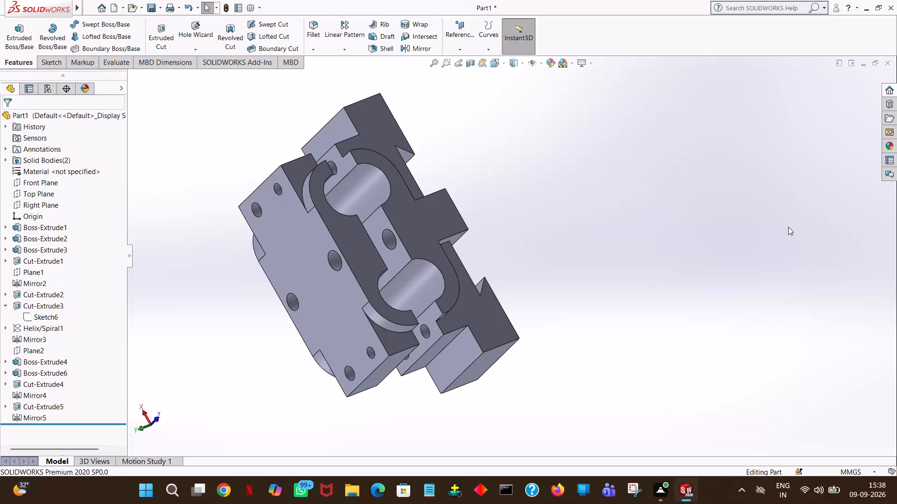
# Examine the upper and lower clamp bodies from several sides, including their bolt holes and semicircular bores.
pyautogui.moveTo(788, 227); pyautogui.dragTo(131, 258)
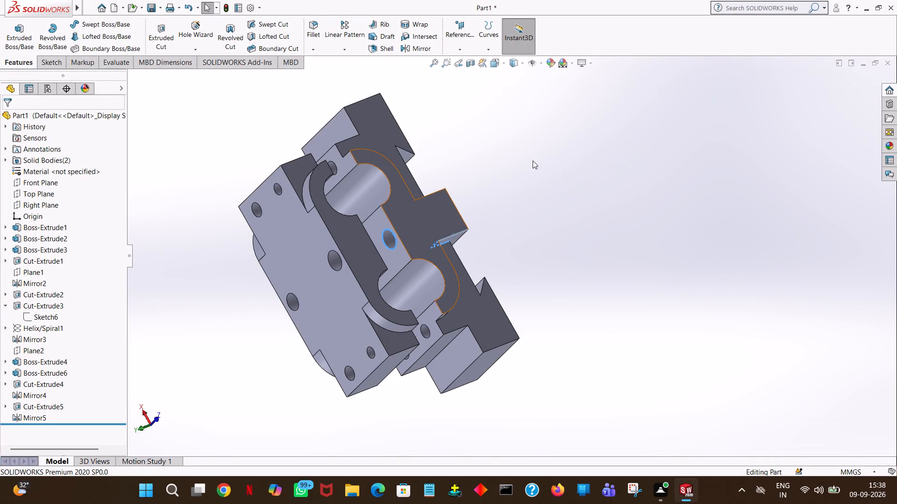
pyautogui.moveTo(510, 232); pyautogui.dragTo(475, 278, button='middle')
pyautogui.click(496, 177)
pyautogui.moveTo(518, 184); pyautogui.dragTo(896, 309, button='middle')
pyautogui.moveTo(891, 322); pyautogui.dragTo(596, 369, button='middle')
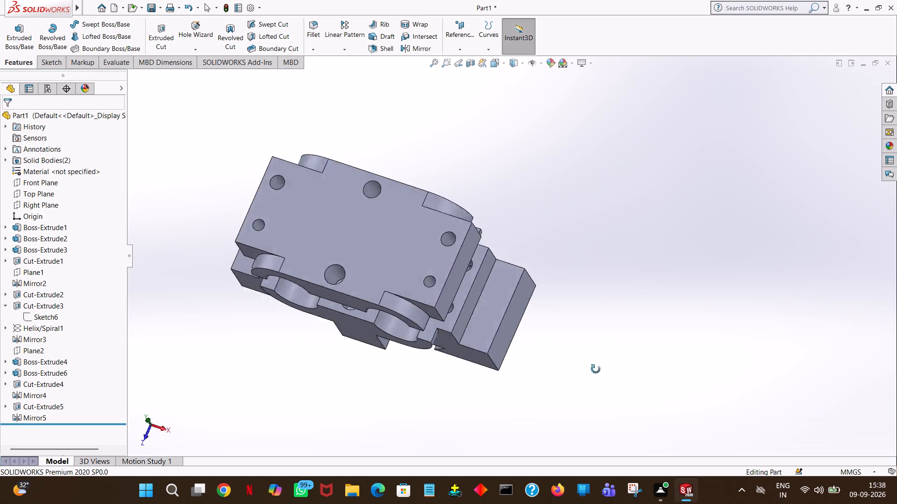
pyautogui.moveTo(596, 369); pyautogui.dragTo(0, 342, button='middle')
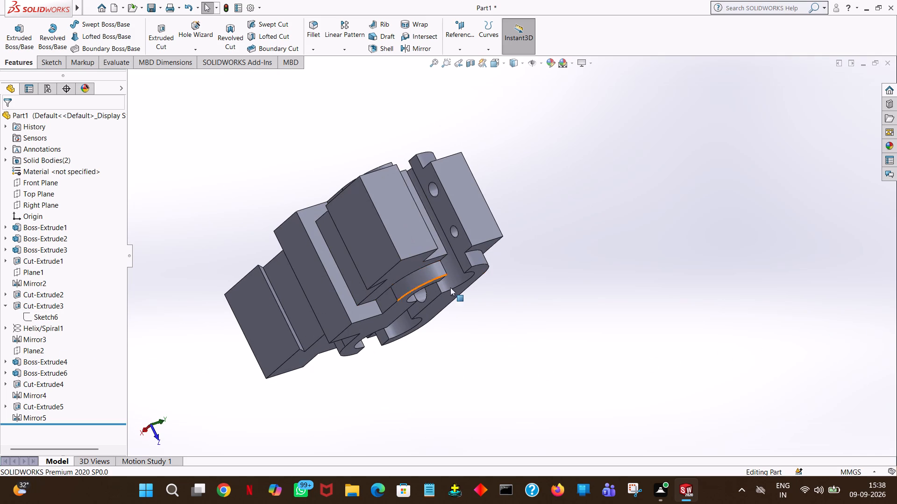
pyautogui.moveTo(527, 277); pyautogui.dragTo(664, 317, button='middle')
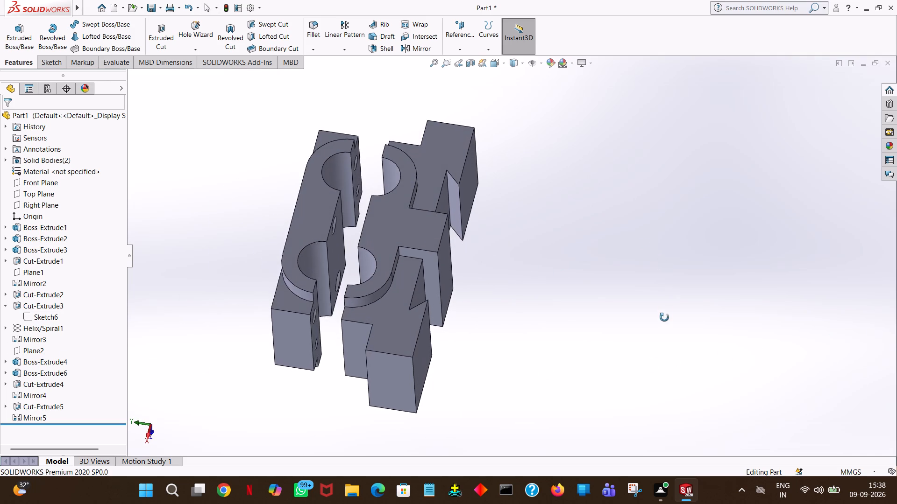
pyautogui.moveTo(664, 317); pyautogui.dragTo(667, 419, button='middle')
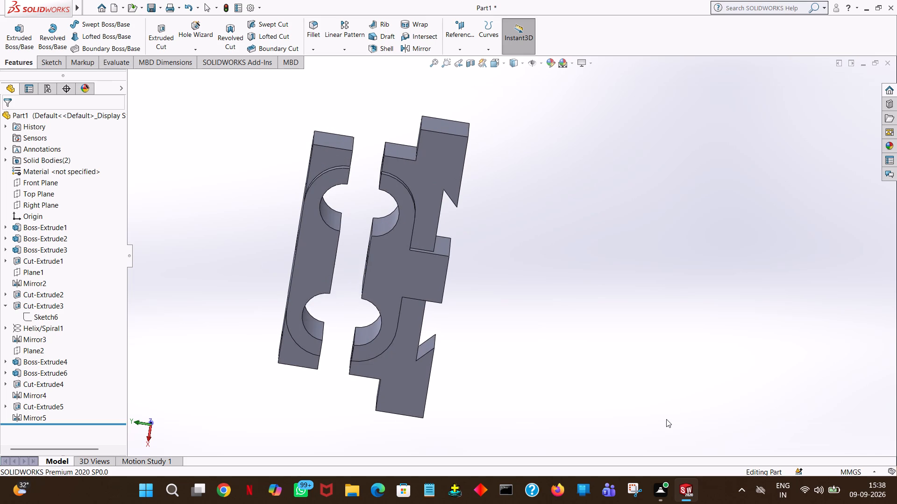
pyautogui.hotkey('ctrl', '7')
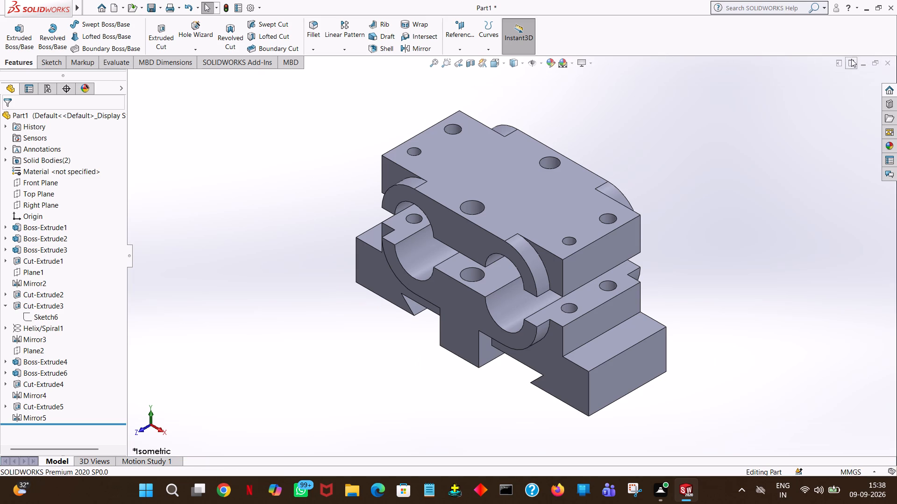
pyautogui.click(489, 6)
pyautogui.moveTo(675, 319); pyautogui.dragTo(727, 254, button='middle')
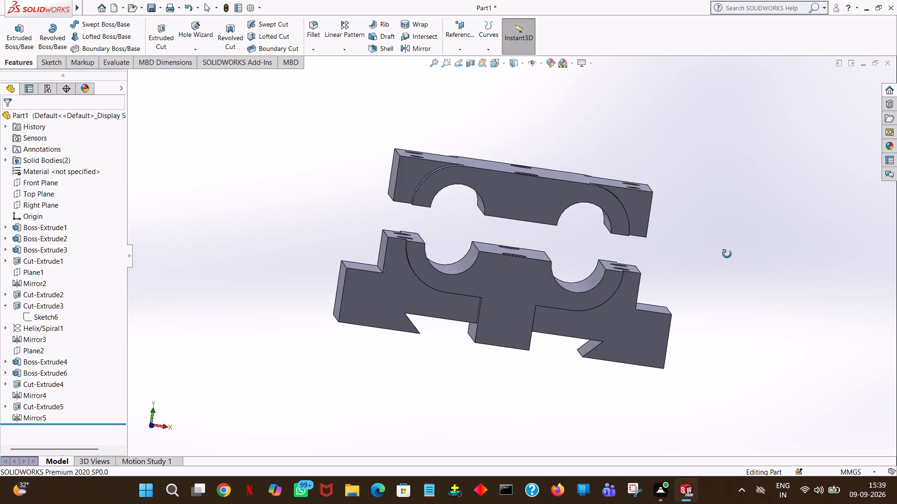
pyautogui.moveTo(727, 254); pyautogui.dragTo(744, 243, button='middle')
pyautogui.moveTo(767, 234); pyautogui.dragTo(740, 422, button='middle')
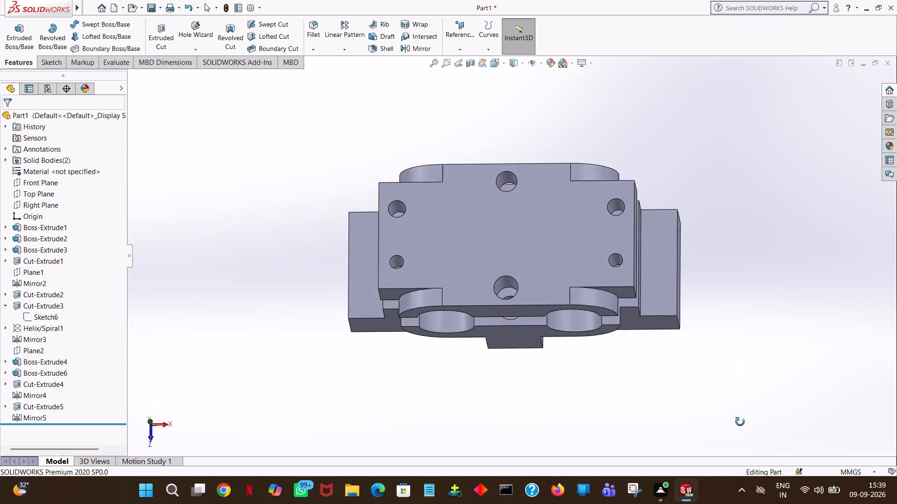
pyautogui.moveTo(740, 422); pyautogui.dragTo(737, 482, button='middle')
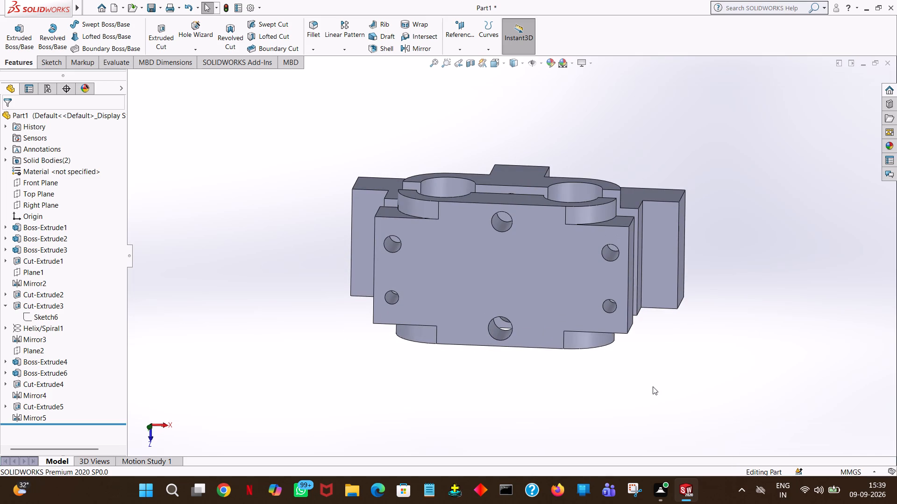
pyautogui.moveTo(655, 382); pyautogui.dragTo(624, 165, button='middle')
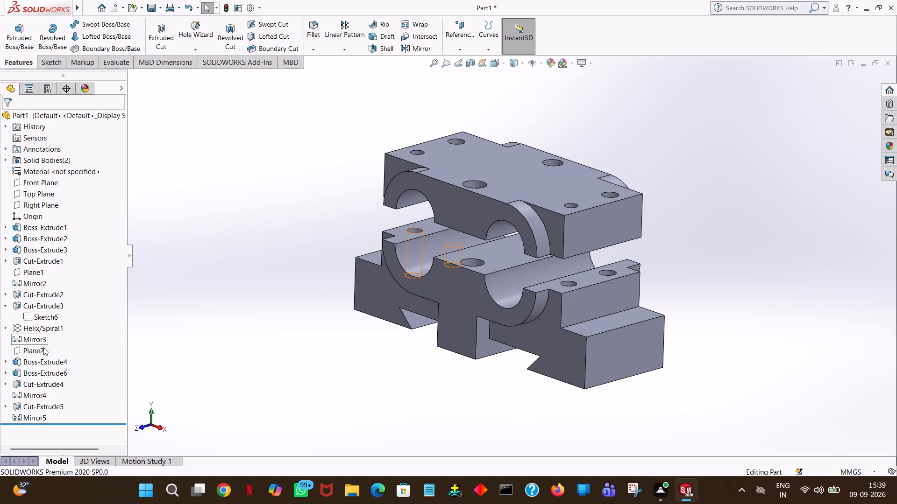
pyautogui.moveTo(83, 346); pyautogui.dragTo(133, 319, button='middle')
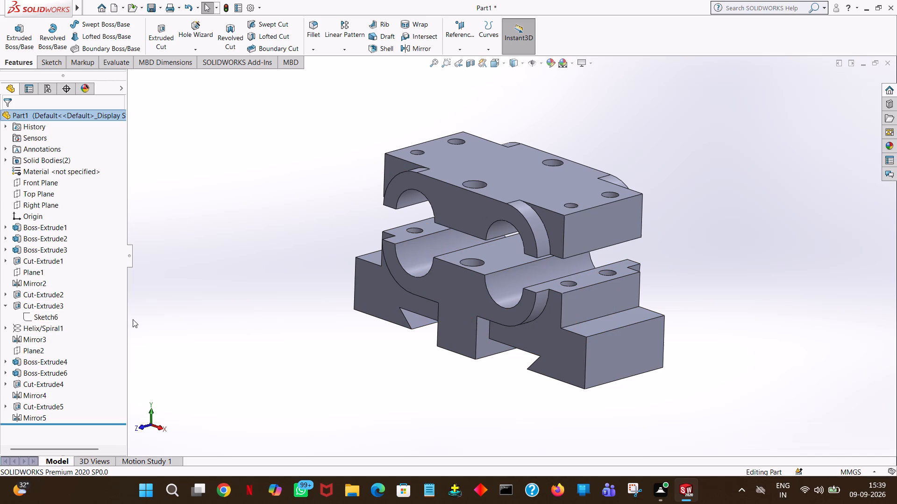
pyautogui.moveTo(133, 319); pyautogui.dragTo(142, 316, button='middle')
pyautogui.moveTo(371, 313); pyautogui.dragTo(413, 292, button='middle')
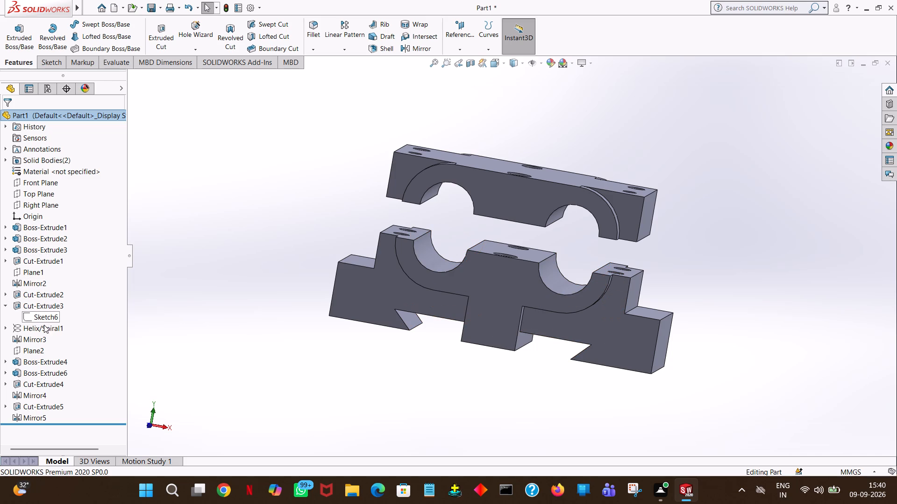
# Create a reference plane offset 15 mm above Plane2, over the upper clamp body.
pyautogui.click(38, 351)
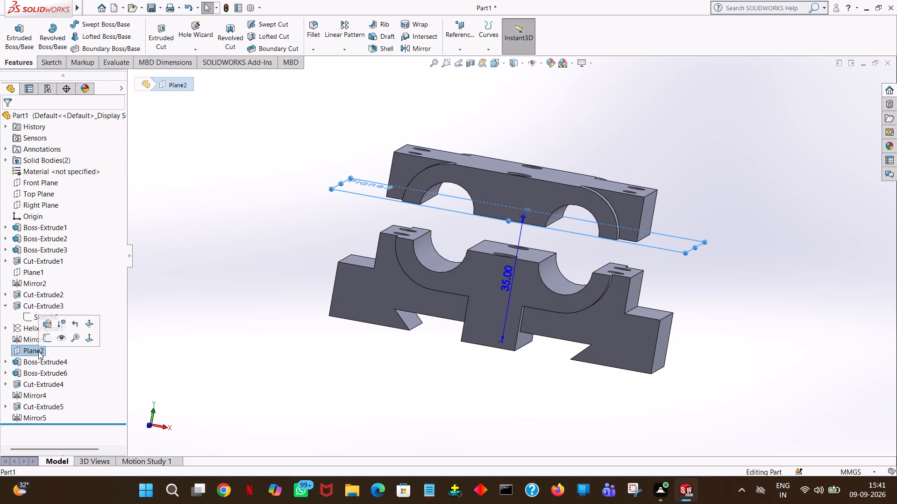
pyautogui.click(297, 216)
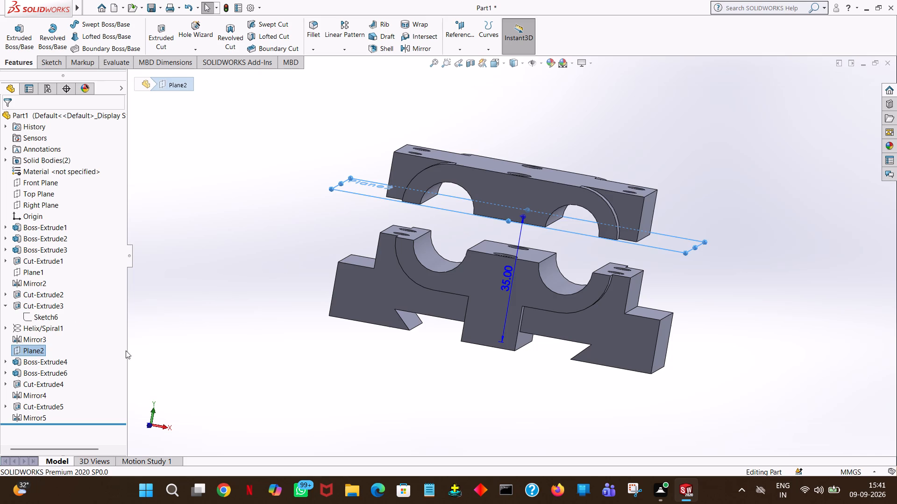
pyautogui.click(30, 352)
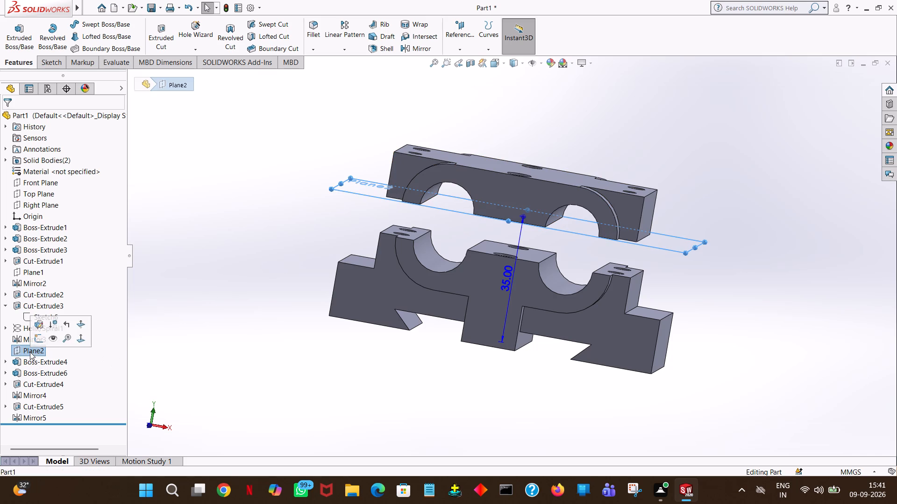
pyautogui.click(467, 49)
pyautogui.click(463, 64)
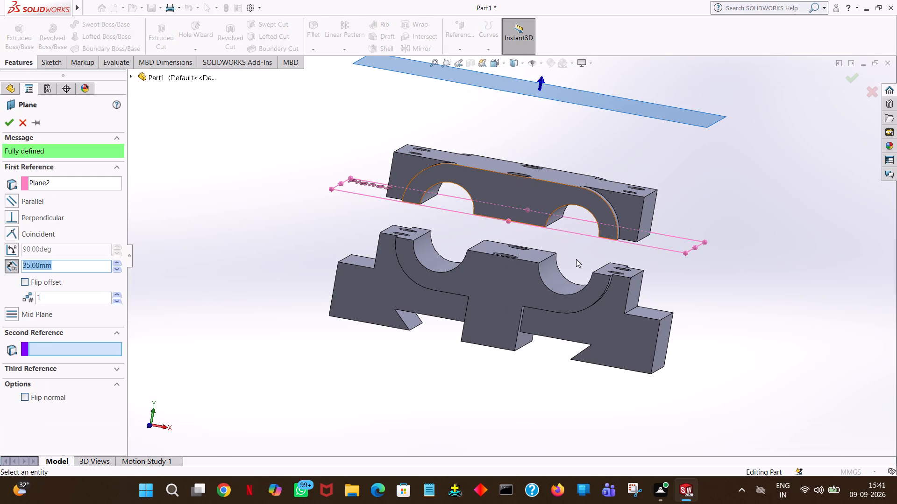
pyautogui.moveTo(701, 189); pyautogui.dragTo(734, 140)
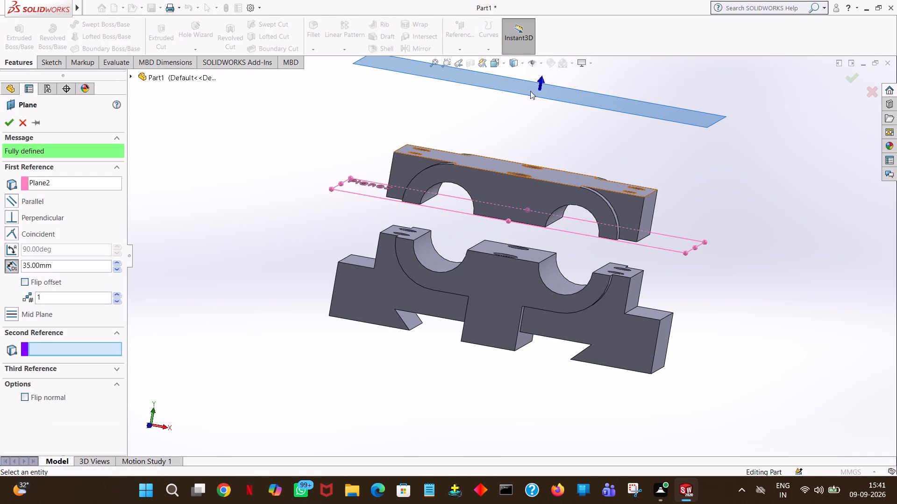
pyautogui.click(541, 80)
pyautogui.click(541, 80)
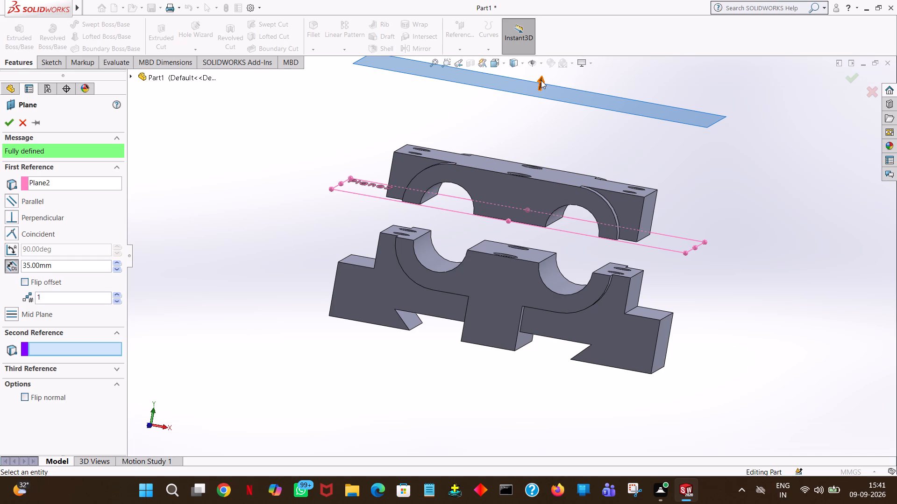
pyautogui.moveTo(541, 80); pyautogui.dragTo(544, 98)
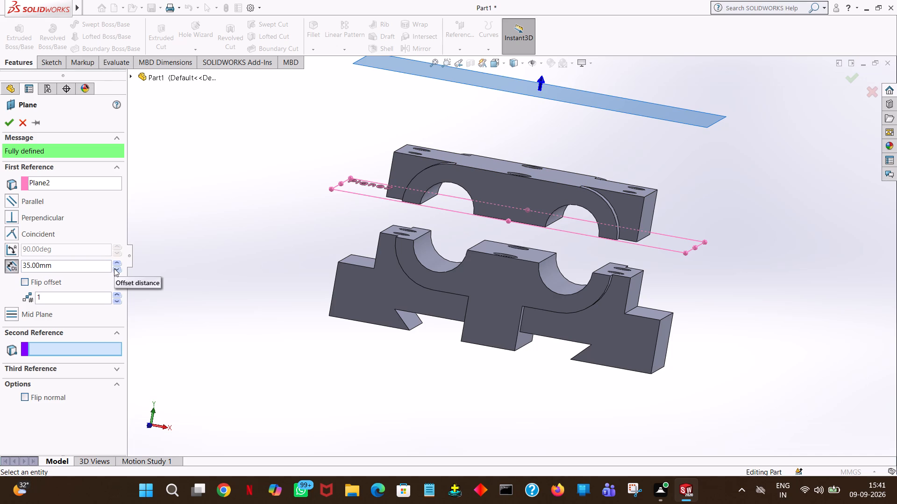
pyautogui.click(114, 268)
pyautogui.click(114, 268)
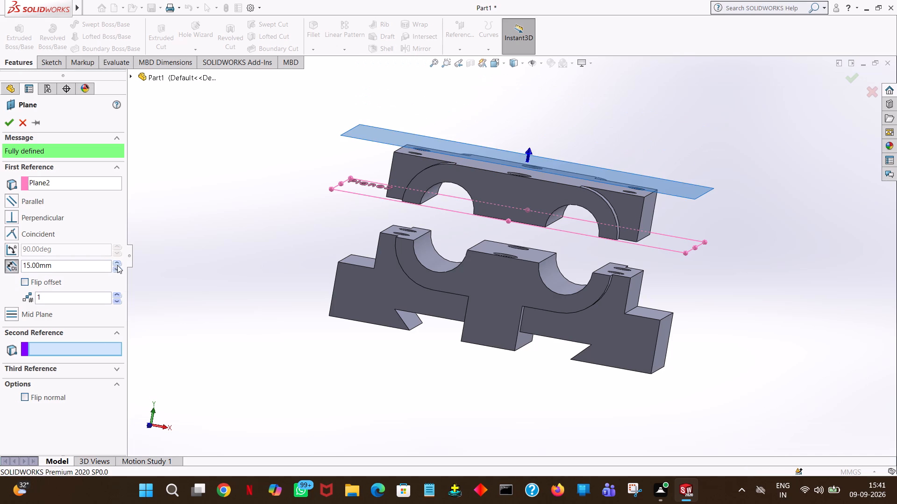
pyautogui.moveTo(229, 240); pyautogui.dragTo(248, 236, button='middle')
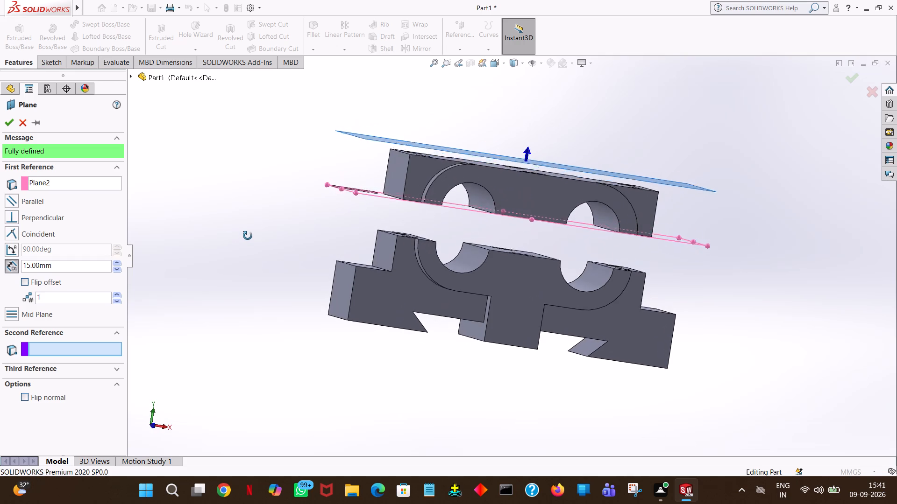
pyautogui.moveTo(248, 236); pyautogui.dragTo(241, 248, button='middle')
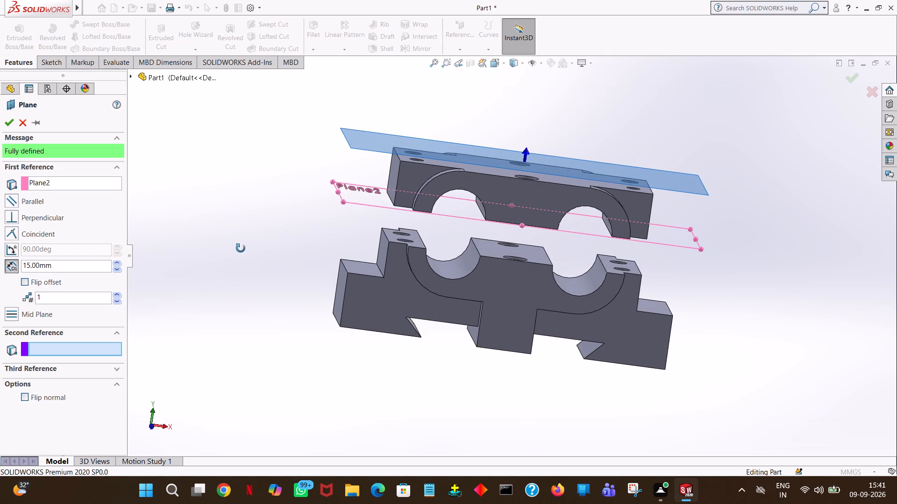
pyautogui.moveTo(241, 248); pyautogui.dragTo(224, 377, button='middle')
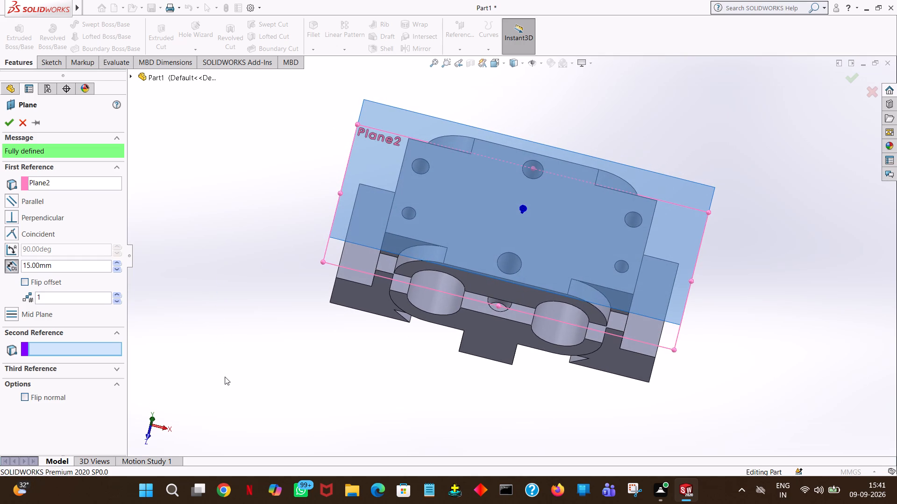
pyautogui.click(5, 123)
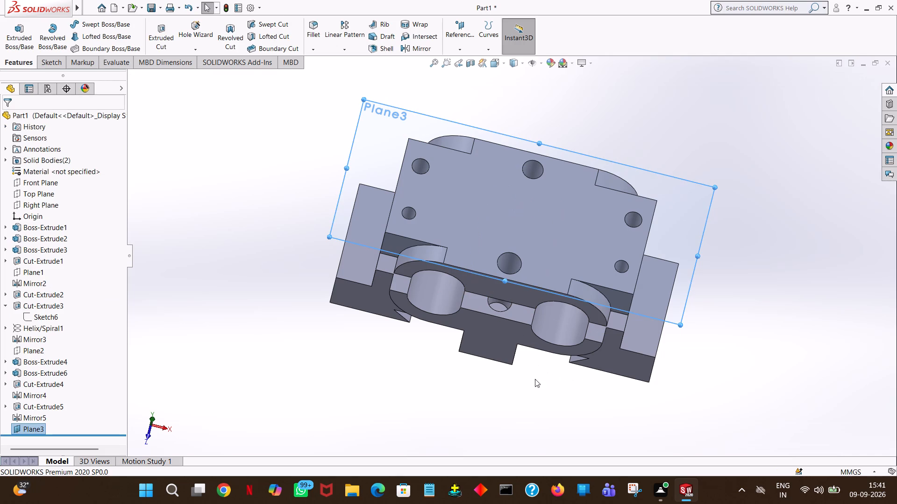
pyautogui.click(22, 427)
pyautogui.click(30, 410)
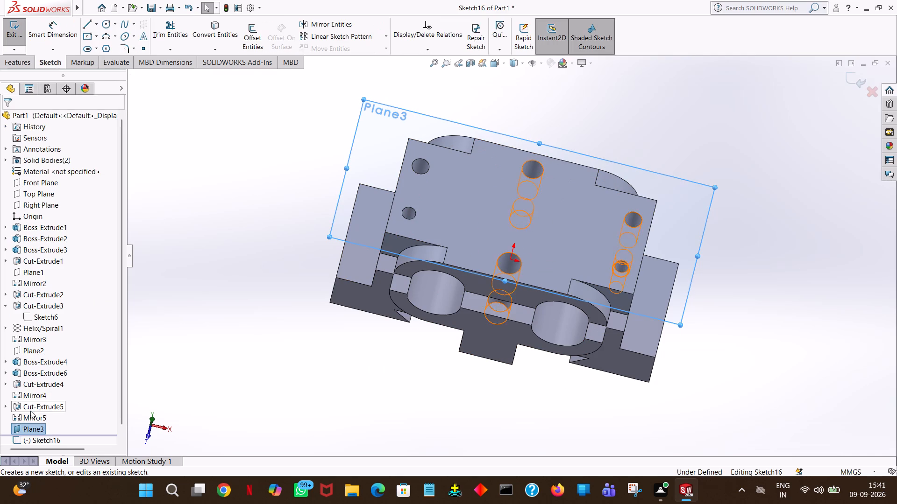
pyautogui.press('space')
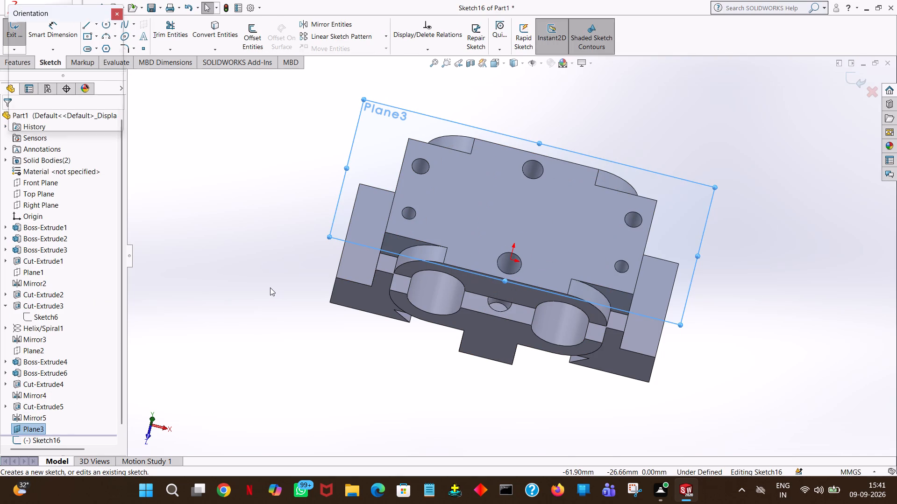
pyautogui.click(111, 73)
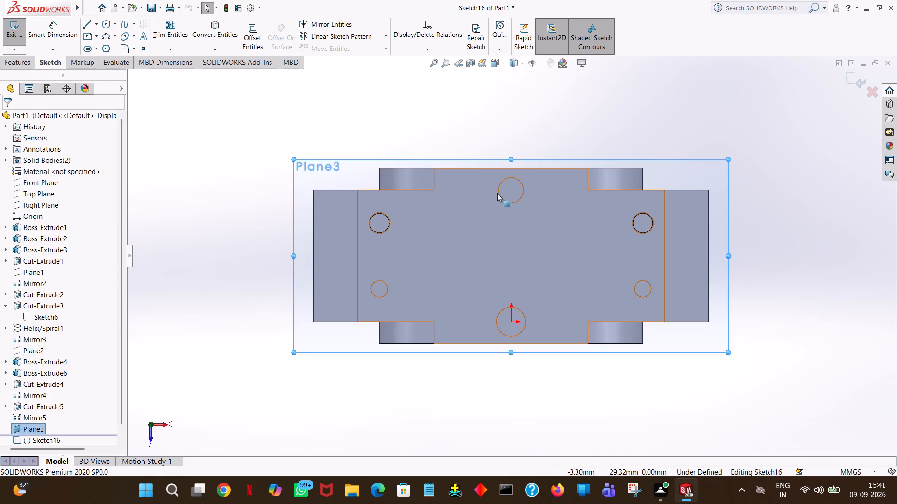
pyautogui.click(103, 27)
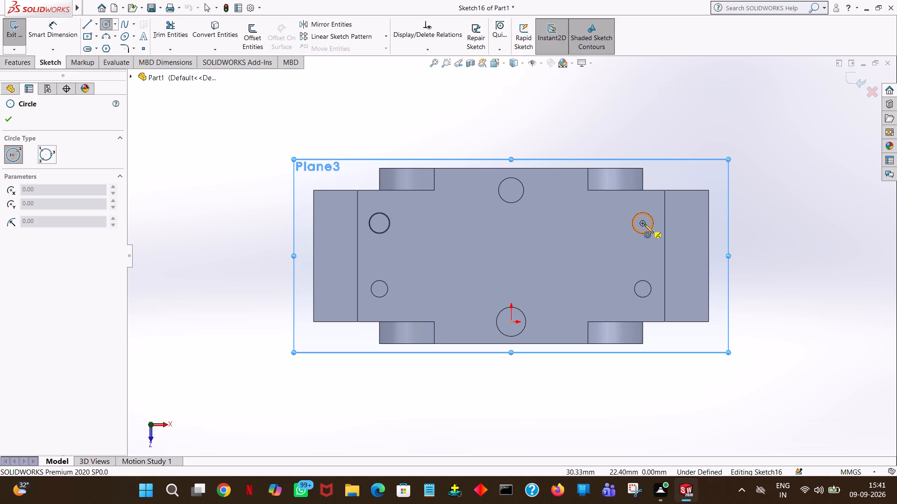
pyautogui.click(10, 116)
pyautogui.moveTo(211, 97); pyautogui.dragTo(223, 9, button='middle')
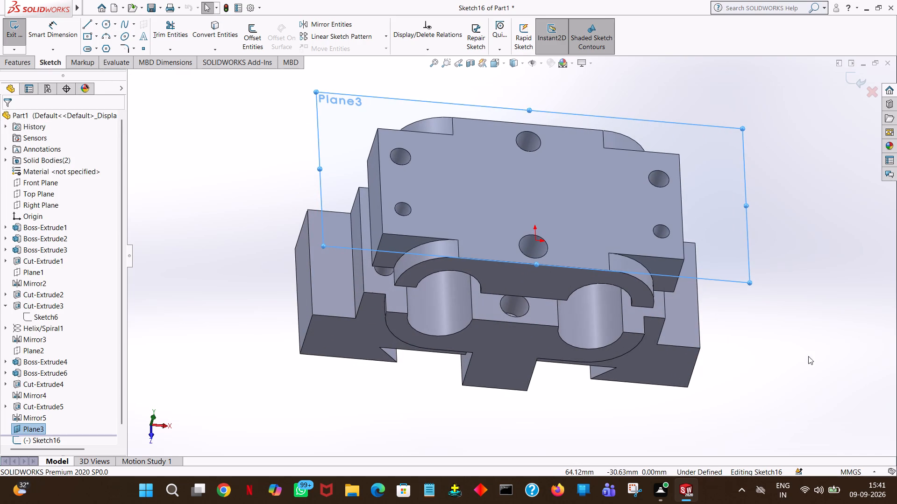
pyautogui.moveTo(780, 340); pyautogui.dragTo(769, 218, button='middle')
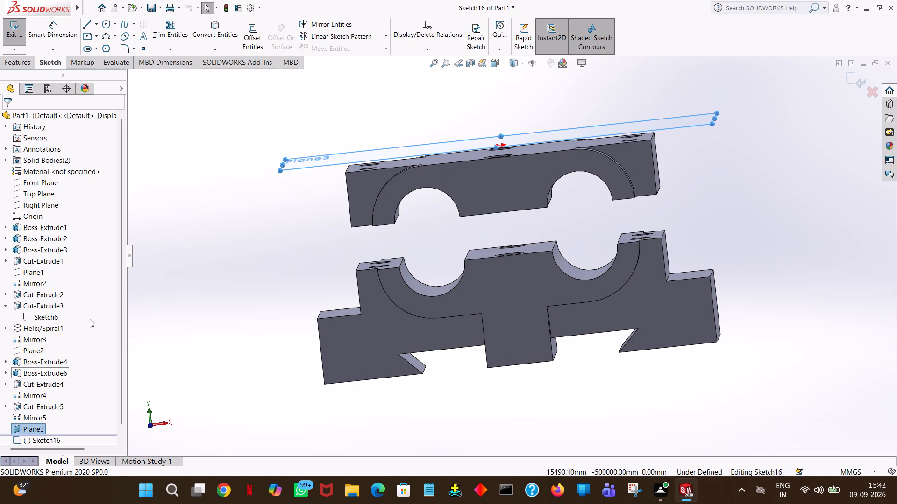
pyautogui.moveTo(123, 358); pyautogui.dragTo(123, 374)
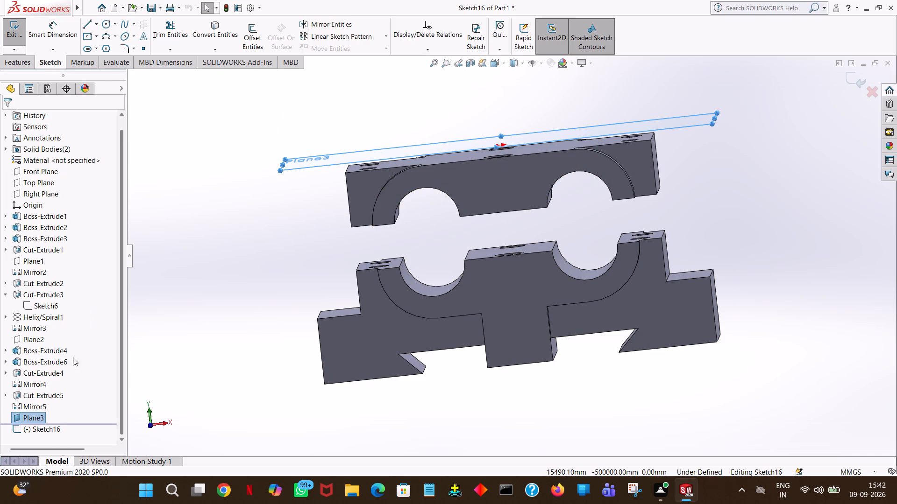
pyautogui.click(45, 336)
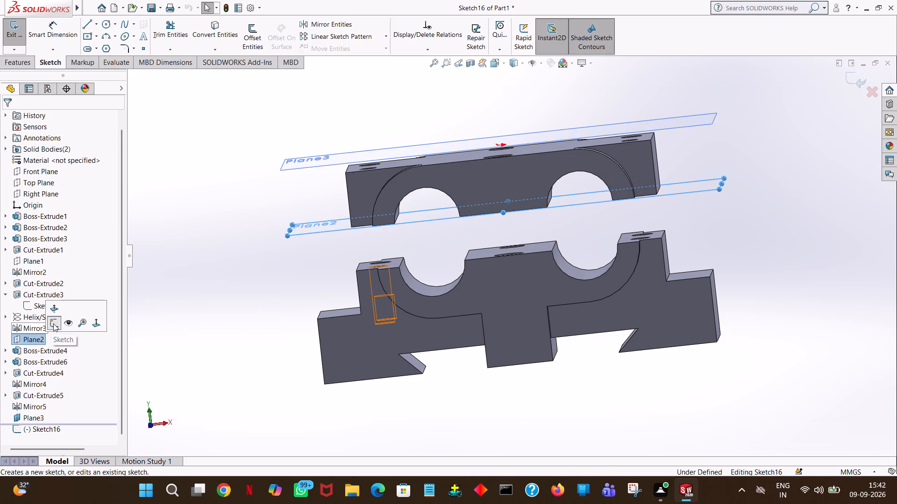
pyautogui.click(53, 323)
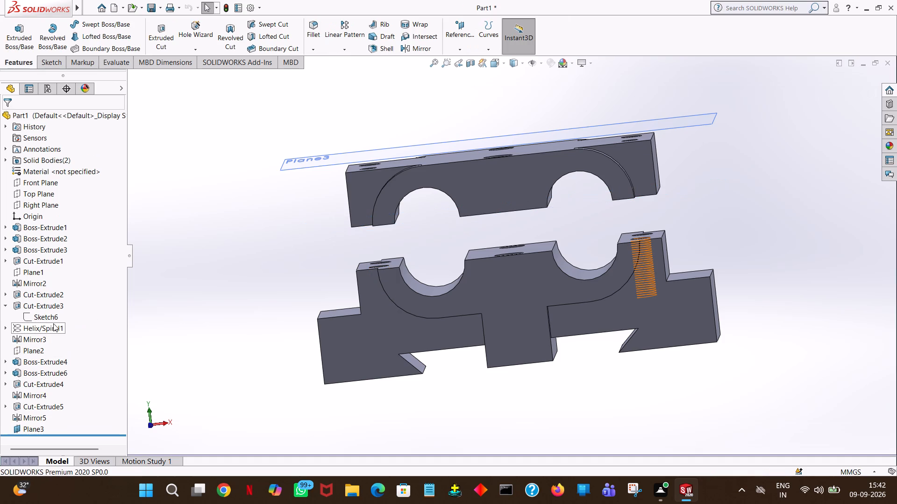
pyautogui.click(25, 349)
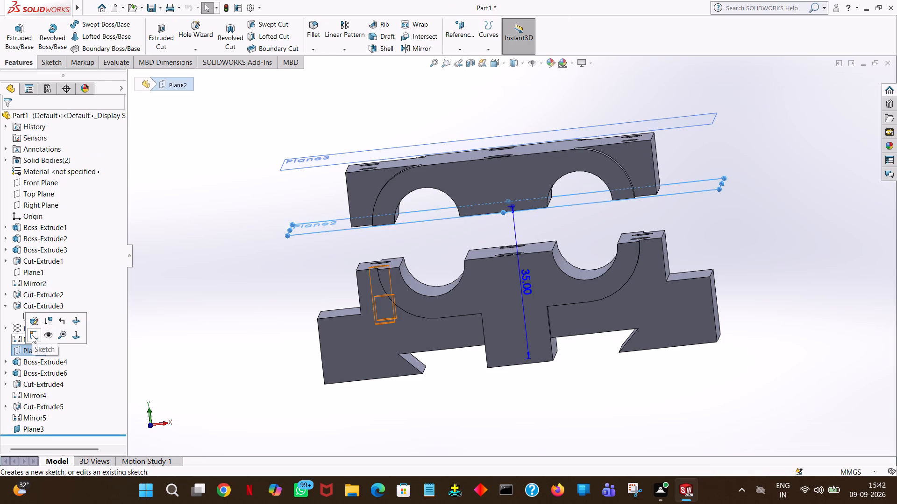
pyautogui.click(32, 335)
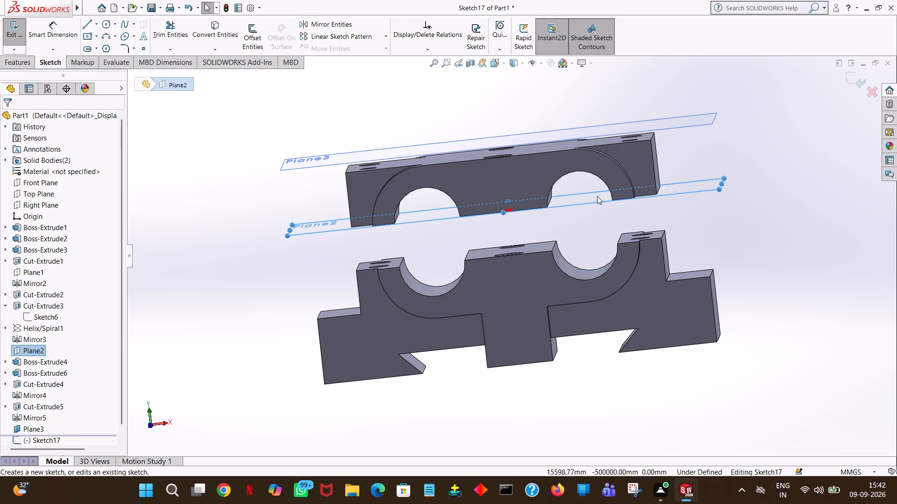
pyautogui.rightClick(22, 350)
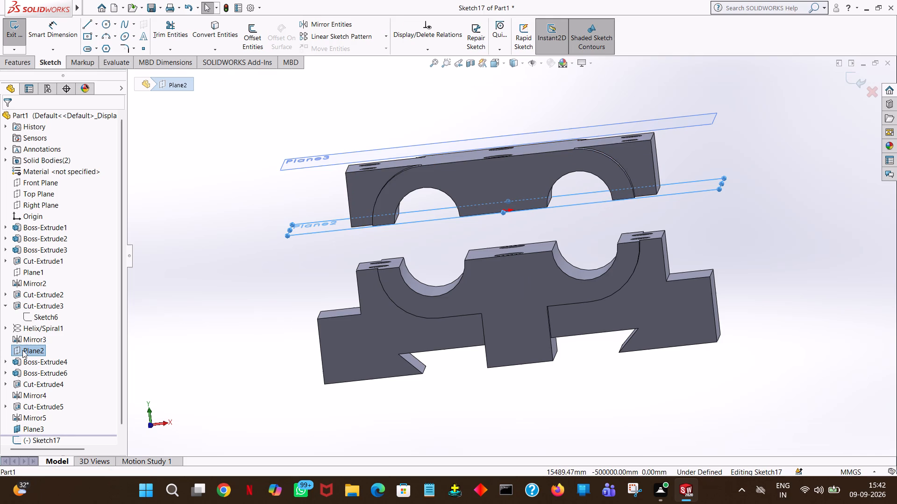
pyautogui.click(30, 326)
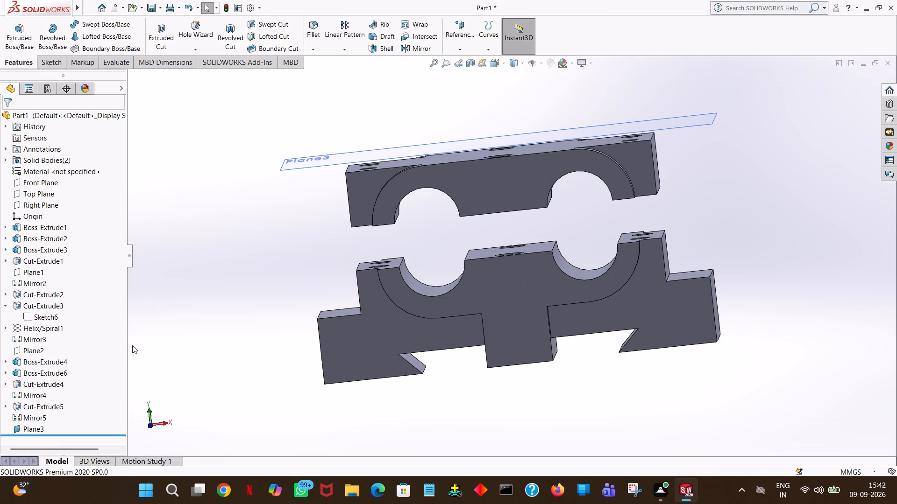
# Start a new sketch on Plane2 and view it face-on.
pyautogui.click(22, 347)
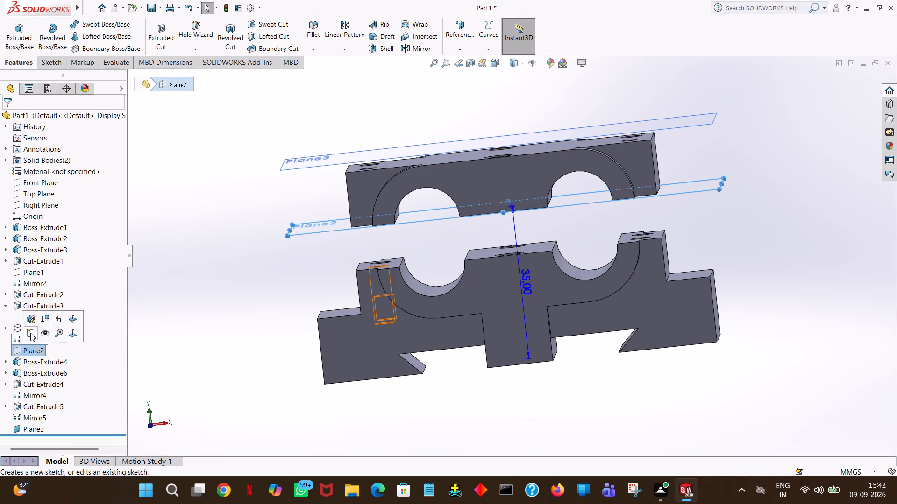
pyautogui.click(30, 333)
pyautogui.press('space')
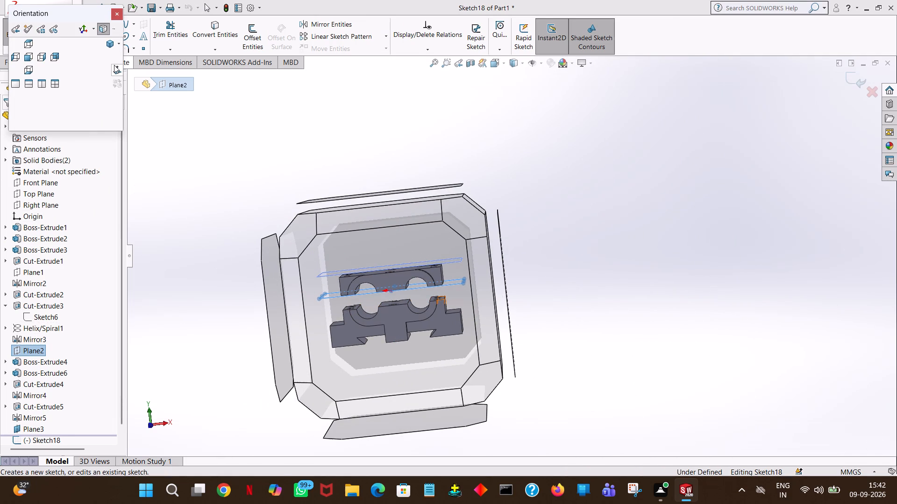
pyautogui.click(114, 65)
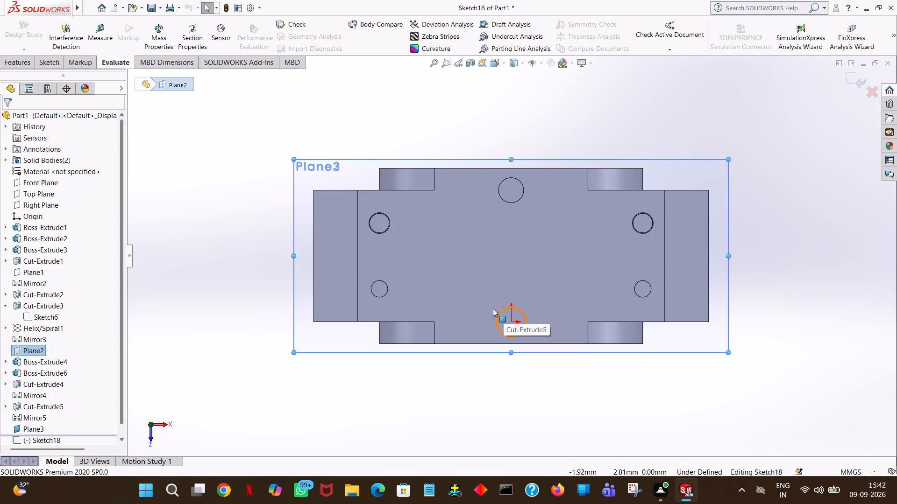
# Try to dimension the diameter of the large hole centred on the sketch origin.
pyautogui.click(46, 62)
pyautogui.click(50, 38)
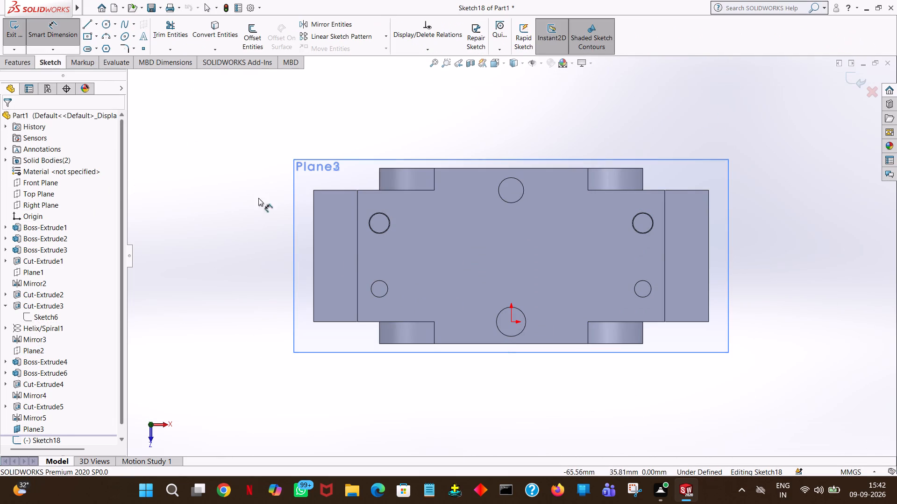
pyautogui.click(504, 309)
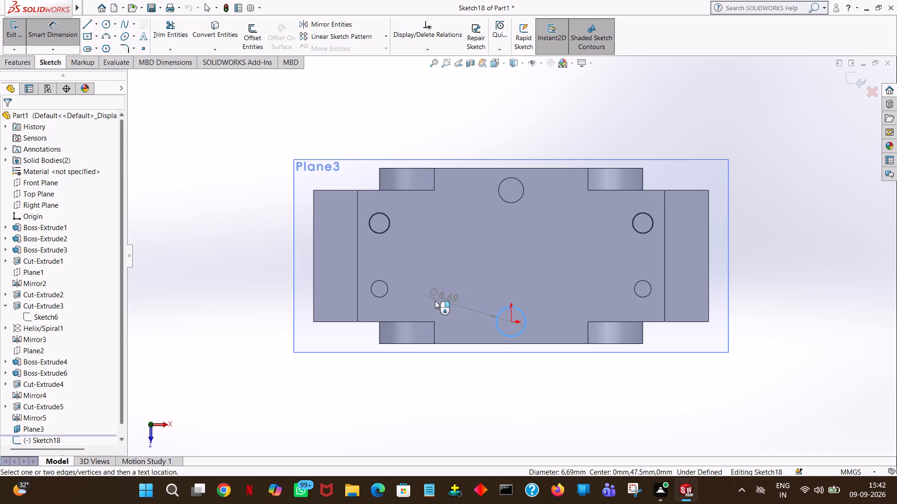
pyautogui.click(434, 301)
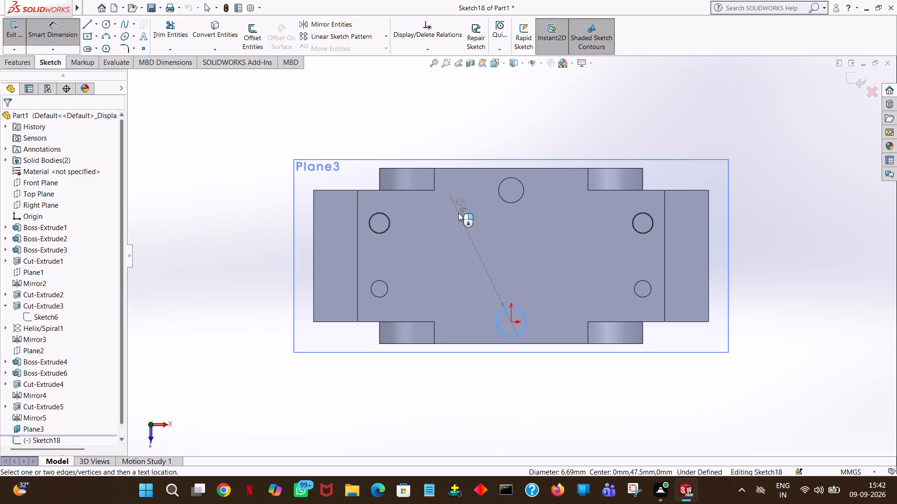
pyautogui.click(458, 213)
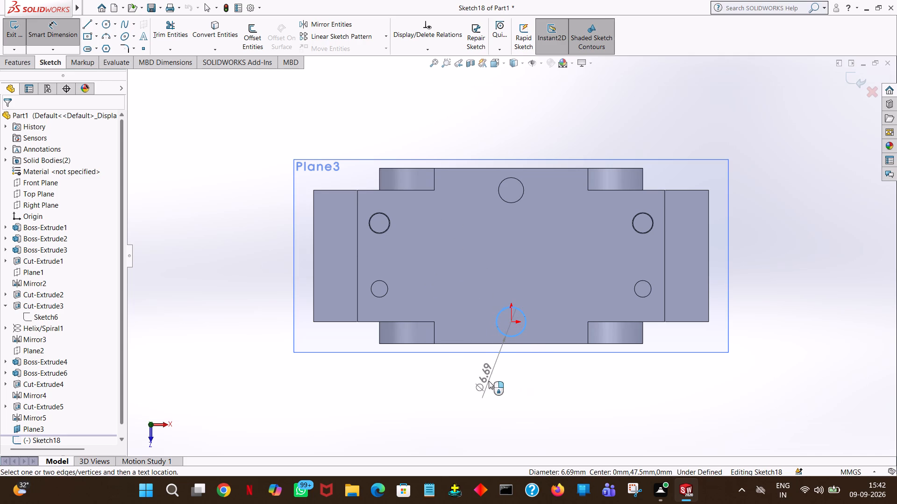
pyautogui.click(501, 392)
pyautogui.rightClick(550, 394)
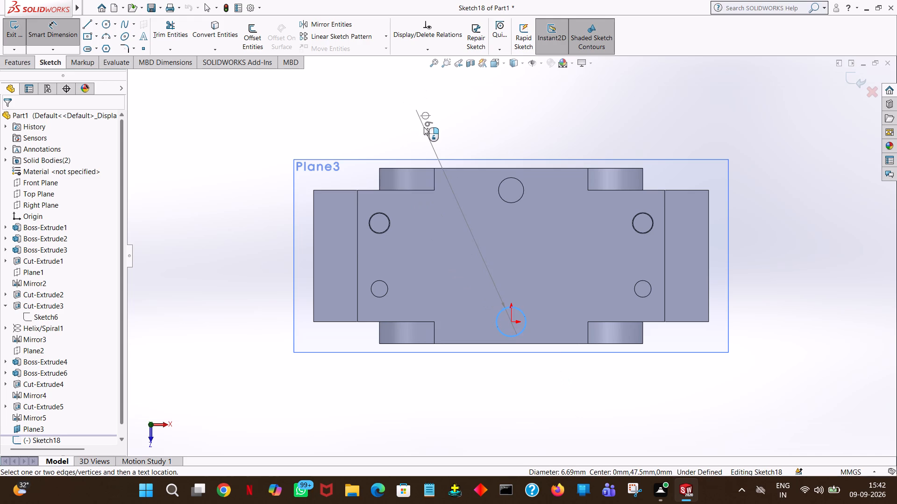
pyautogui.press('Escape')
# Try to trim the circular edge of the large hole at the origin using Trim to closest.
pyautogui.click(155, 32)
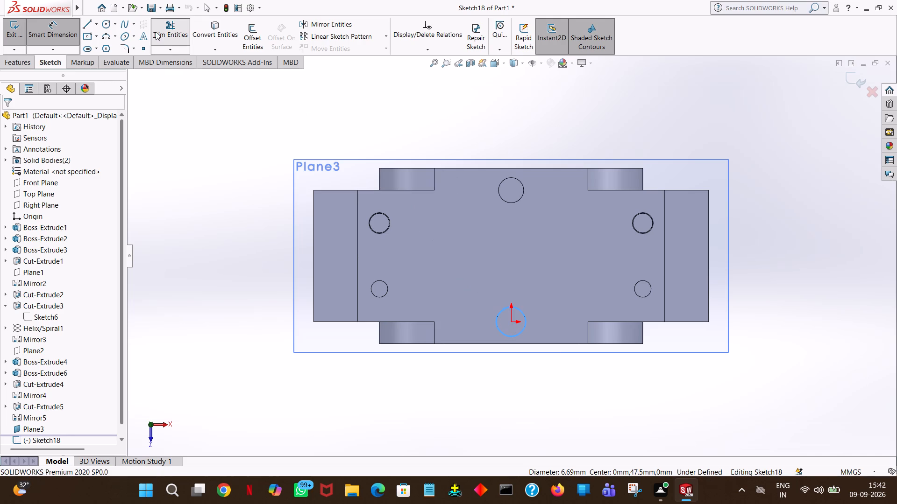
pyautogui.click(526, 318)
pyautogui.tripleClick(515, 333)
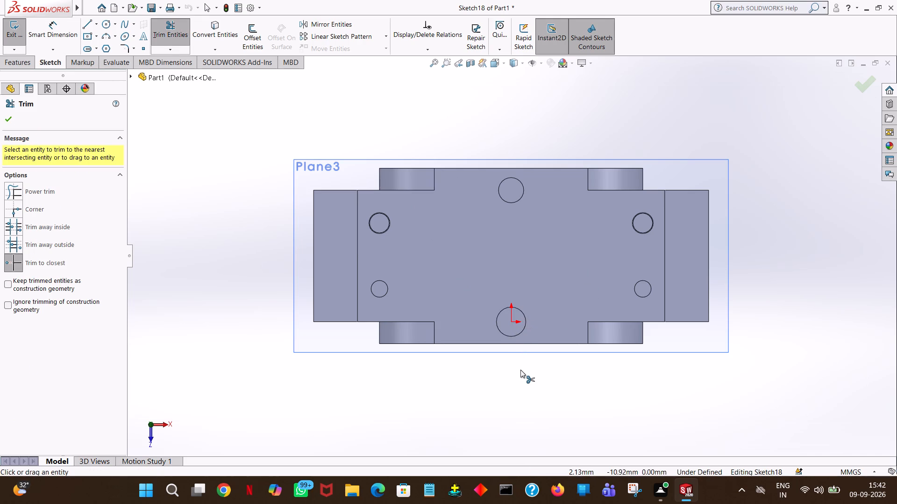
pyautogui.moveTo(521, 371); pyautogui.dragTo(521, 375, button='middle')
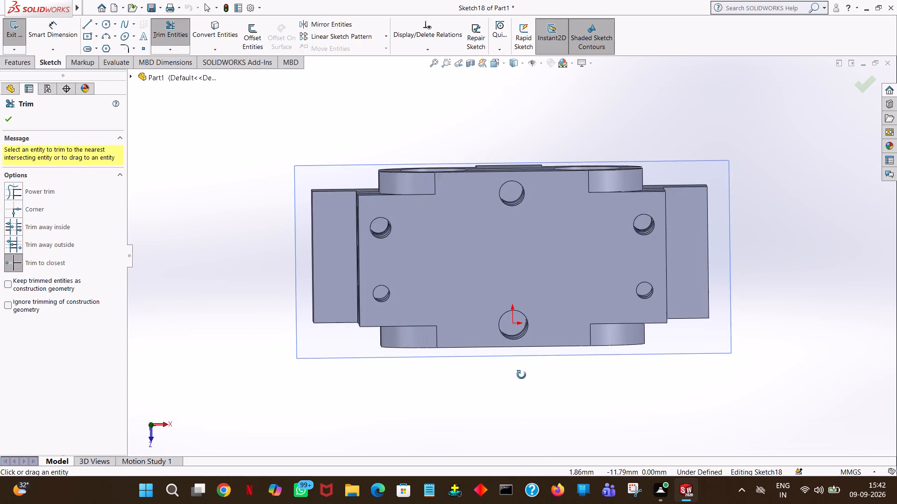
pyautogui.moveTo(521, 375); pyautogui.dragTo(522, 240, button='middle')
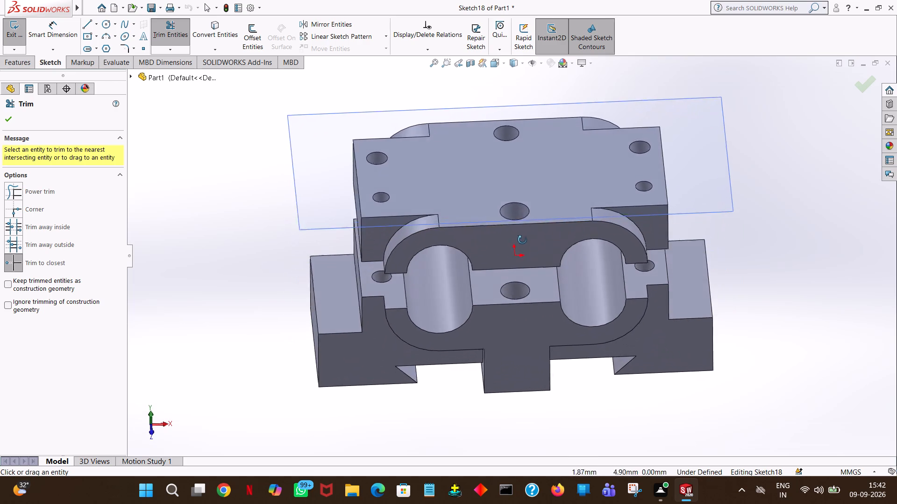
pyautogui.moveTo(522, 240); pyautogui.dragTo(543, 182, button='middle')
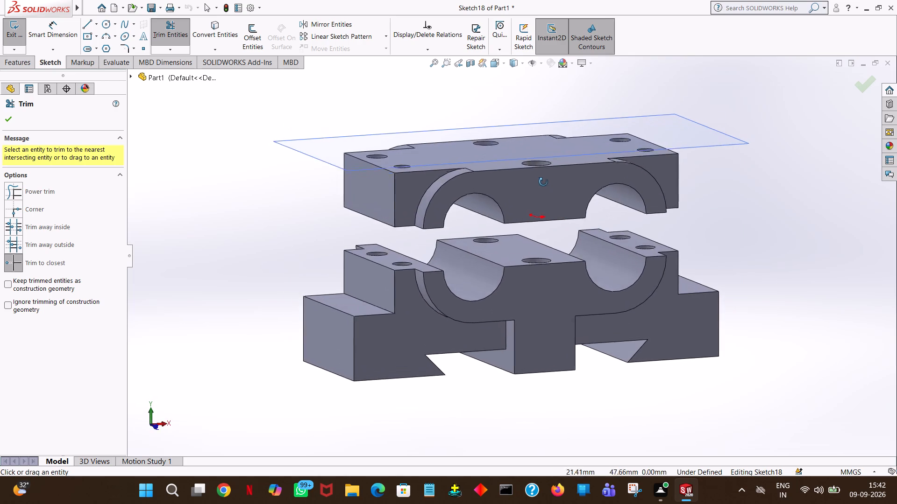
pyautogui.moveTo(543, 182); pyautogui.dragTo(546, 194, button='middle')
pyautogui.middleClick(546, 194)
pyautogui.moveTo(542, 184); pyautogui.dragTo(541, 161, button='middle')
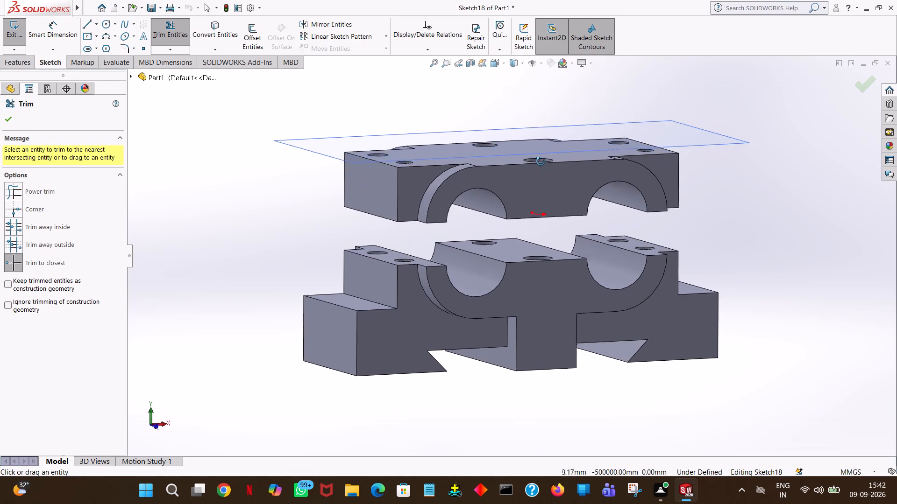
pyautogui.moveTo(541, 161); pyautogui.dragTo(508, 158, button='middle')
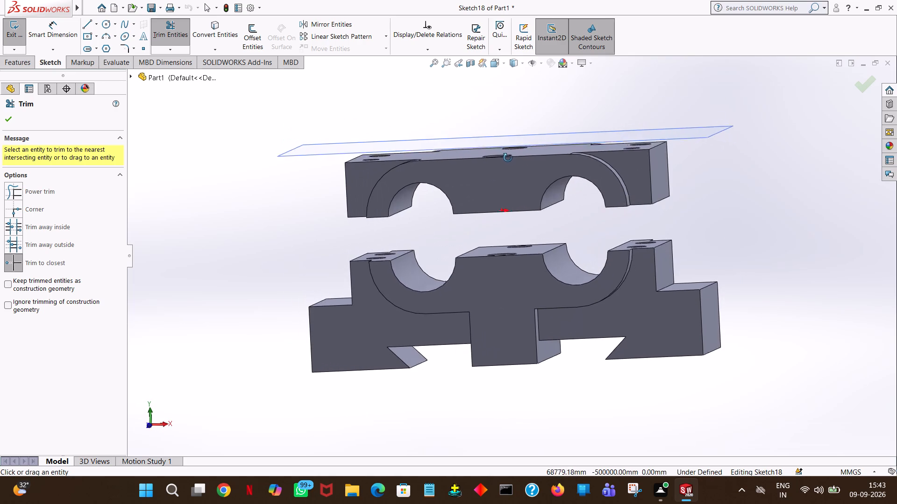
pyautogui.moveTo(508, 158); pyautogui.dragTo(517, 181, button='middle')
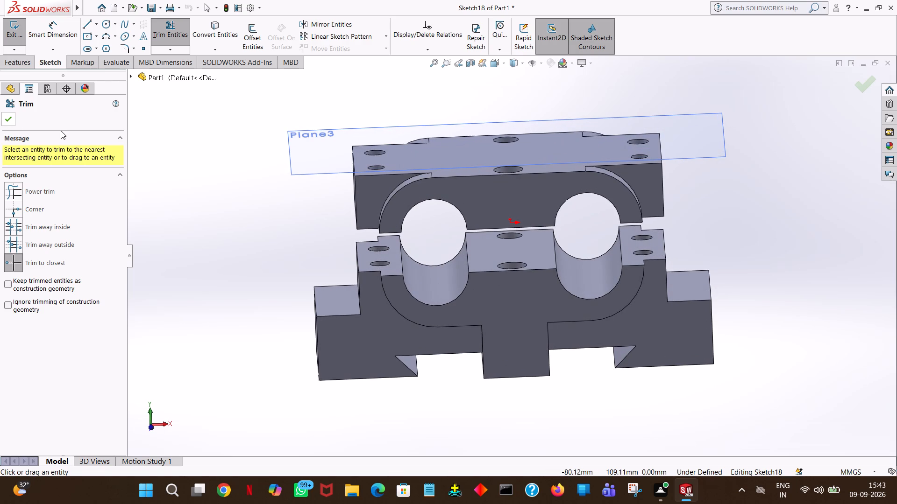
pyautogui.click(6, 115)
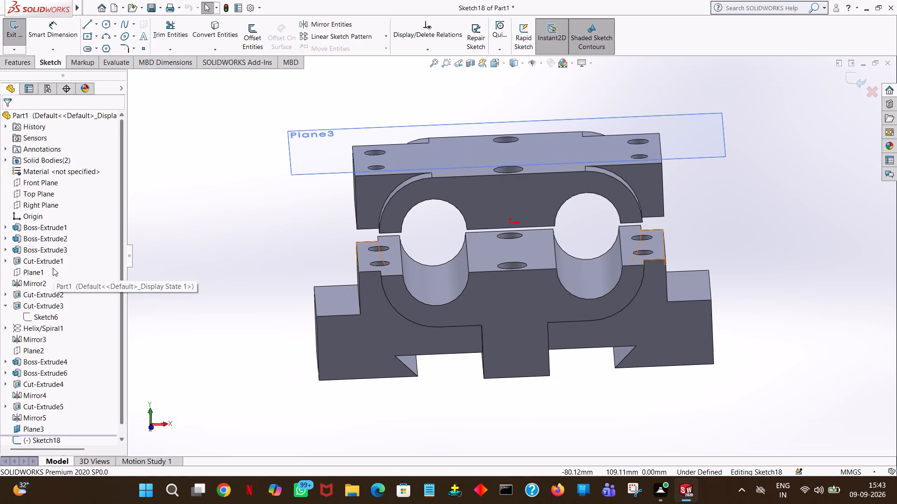
# Examine where Plane2 and the Cut-Extrude5 holes lie relative to the upper and lower clamp bodies.
pyautogui.click(44, 348)
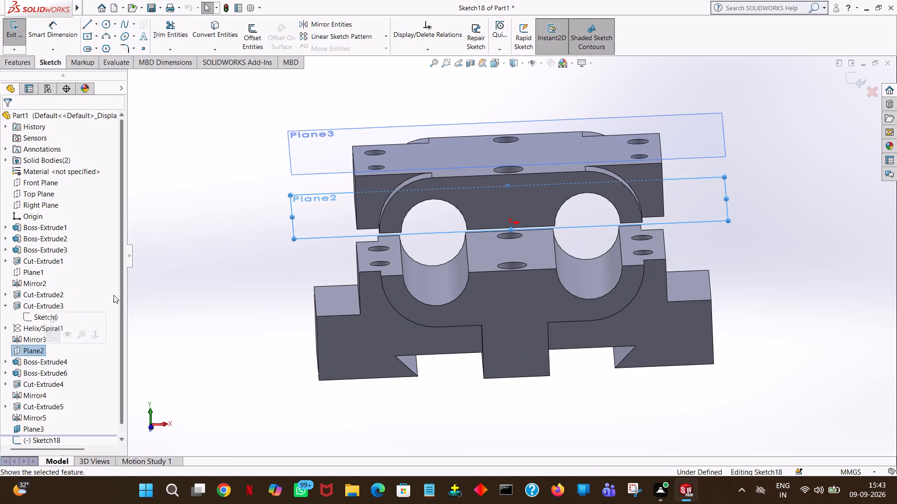
pyautogui.moveTo(113, 295); pyautogui.dragTo(122, 211, button='middle')
pyautogui.moveTo(775, 239); pyautogui.dragTo(770, 213, button='middle')
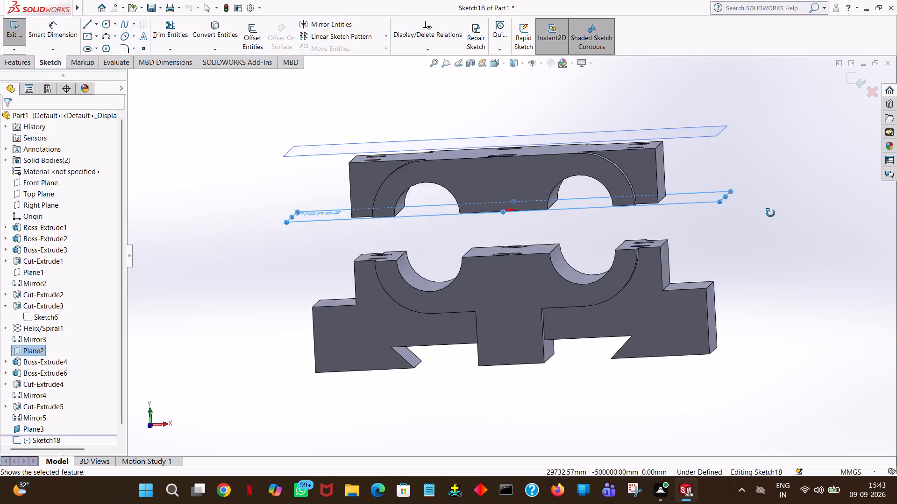
pyautogui.moveTo(770, 213); pyautogui.dragTo(791, 220, button='middle')
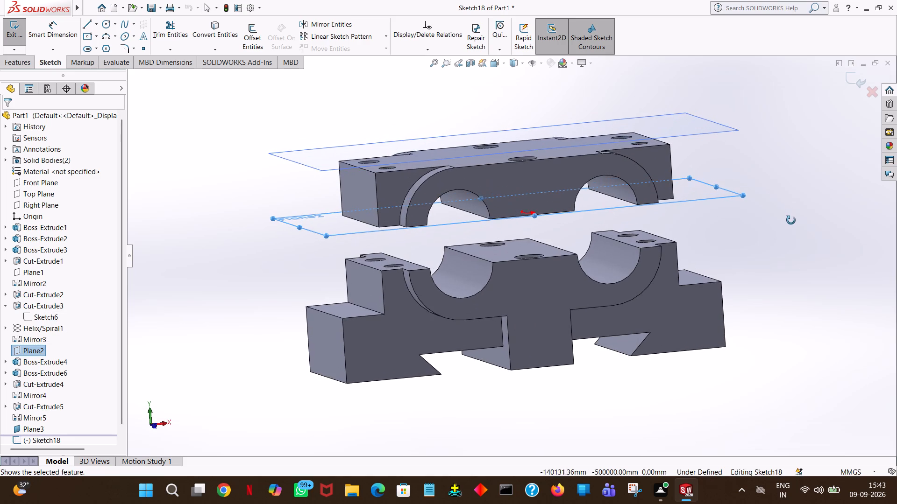
pyautogui.moveTo(791, 220); pyautogui.dragTo(791, 220, button='middle')
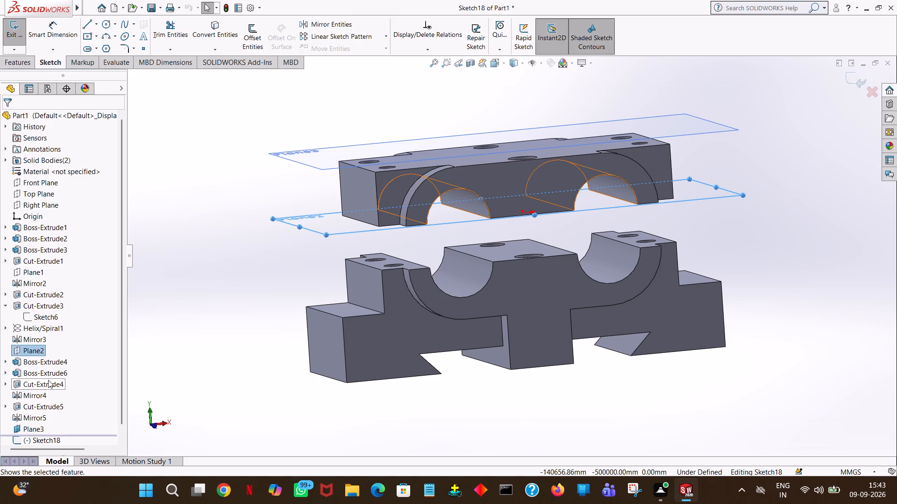
pyautogui.click(47, 404)
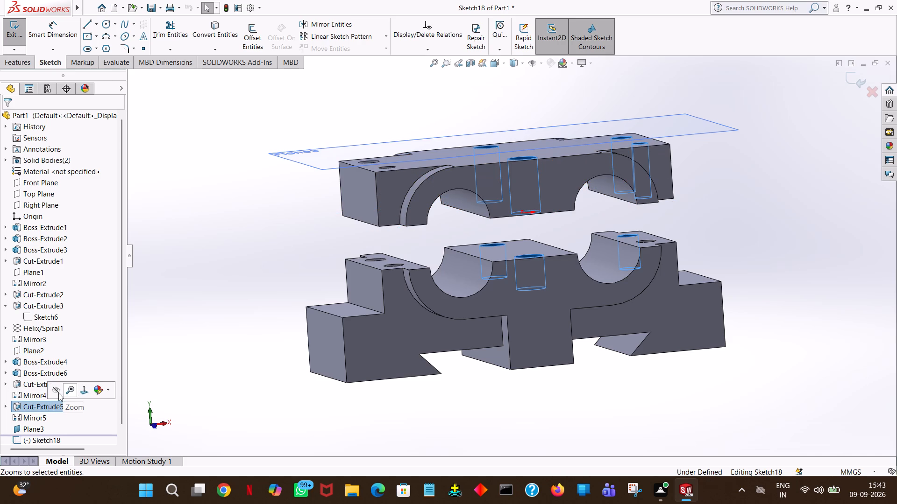
pyautogui.moveTo(896, 283); pyautogui.dragTo(896, 289, button='middle')
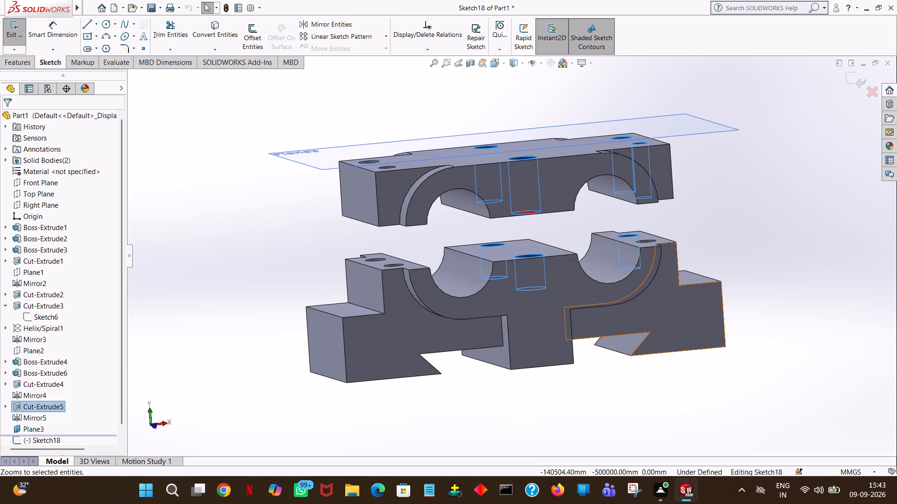
pyautogui.moveTo(896, 289); pyautogui.dragTo(896, 392, button='middle')
pyautogui.moveTo(835, 254); pyautogui.dragTo(851, 425, button='middle')
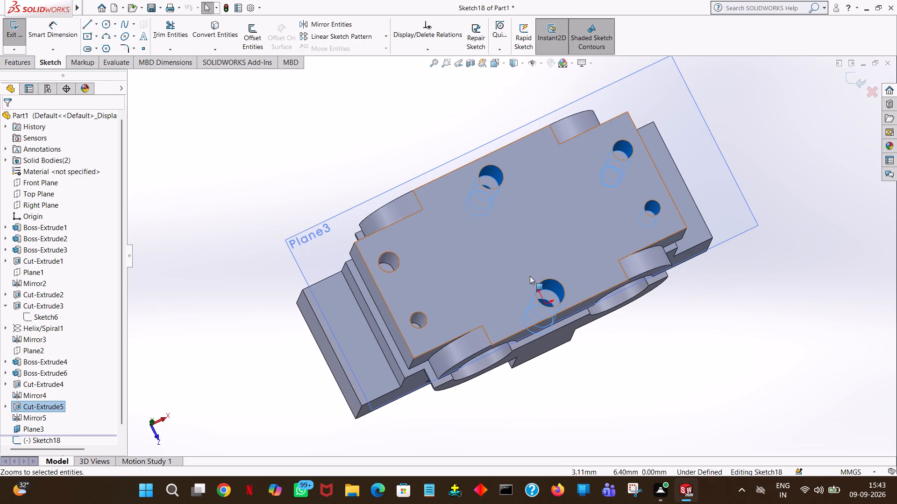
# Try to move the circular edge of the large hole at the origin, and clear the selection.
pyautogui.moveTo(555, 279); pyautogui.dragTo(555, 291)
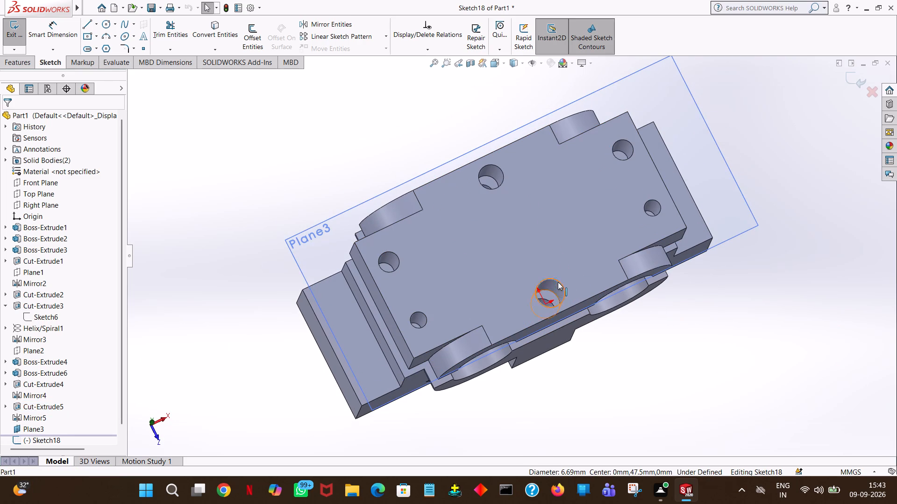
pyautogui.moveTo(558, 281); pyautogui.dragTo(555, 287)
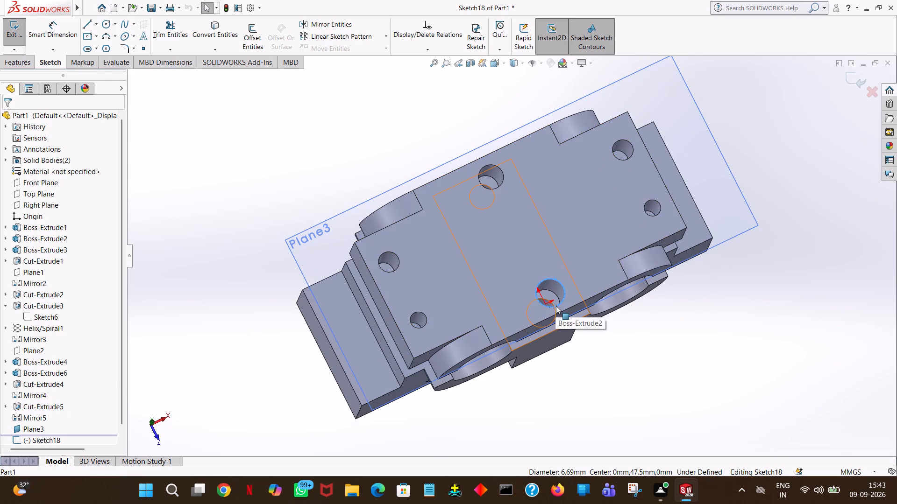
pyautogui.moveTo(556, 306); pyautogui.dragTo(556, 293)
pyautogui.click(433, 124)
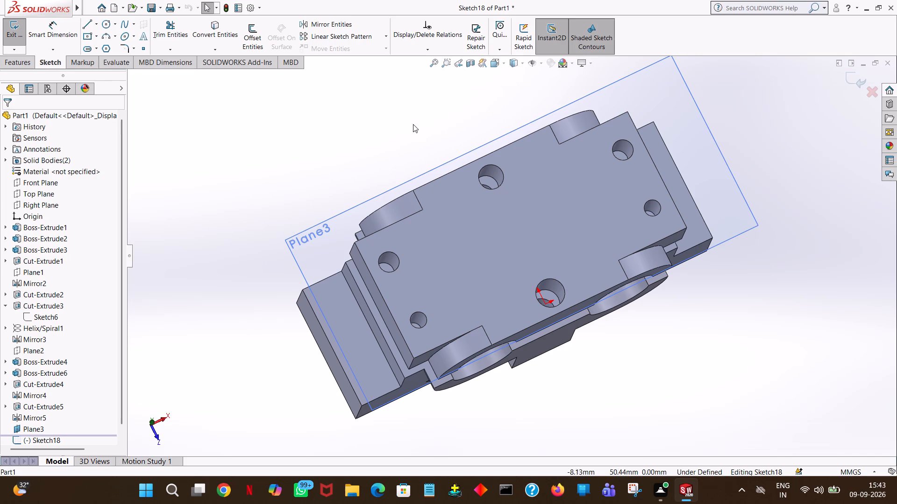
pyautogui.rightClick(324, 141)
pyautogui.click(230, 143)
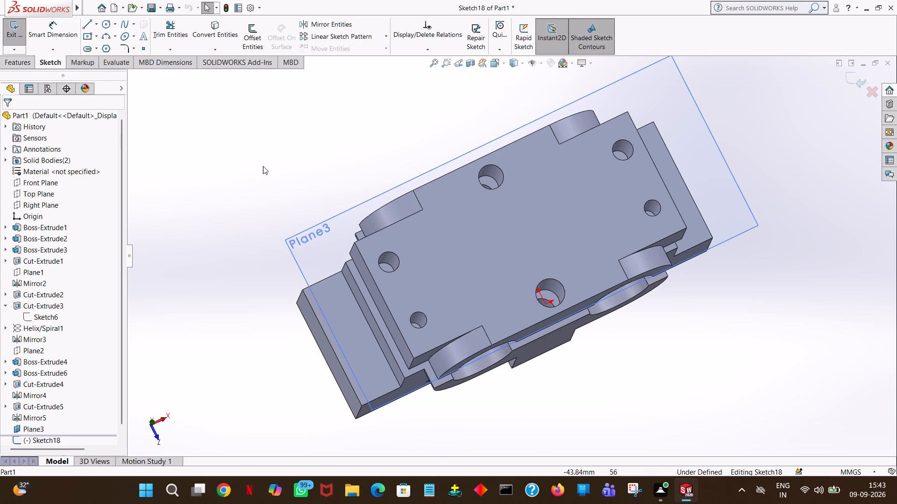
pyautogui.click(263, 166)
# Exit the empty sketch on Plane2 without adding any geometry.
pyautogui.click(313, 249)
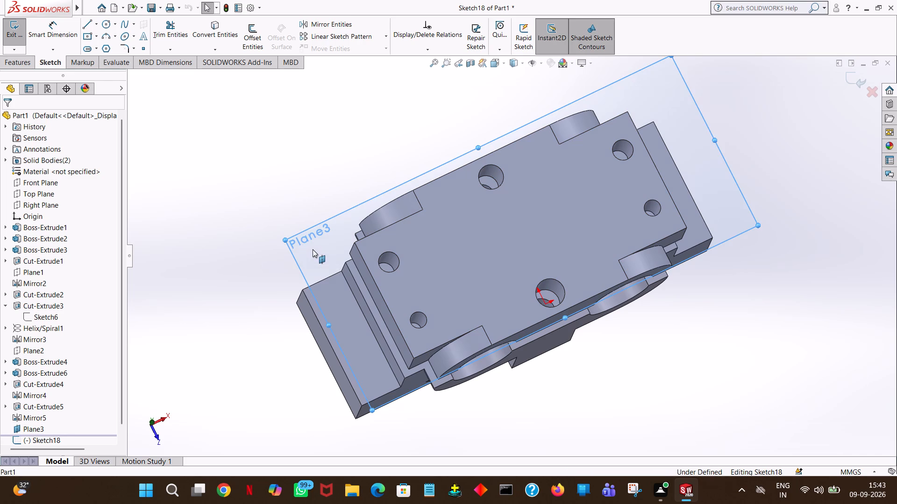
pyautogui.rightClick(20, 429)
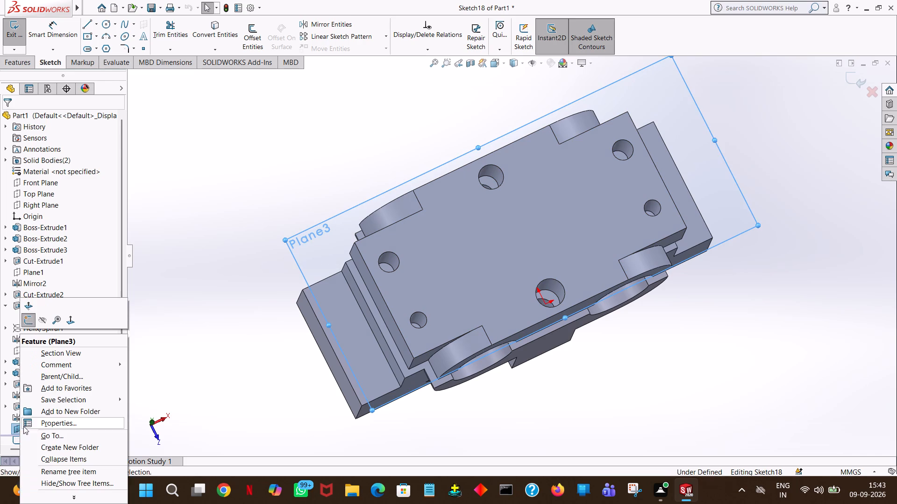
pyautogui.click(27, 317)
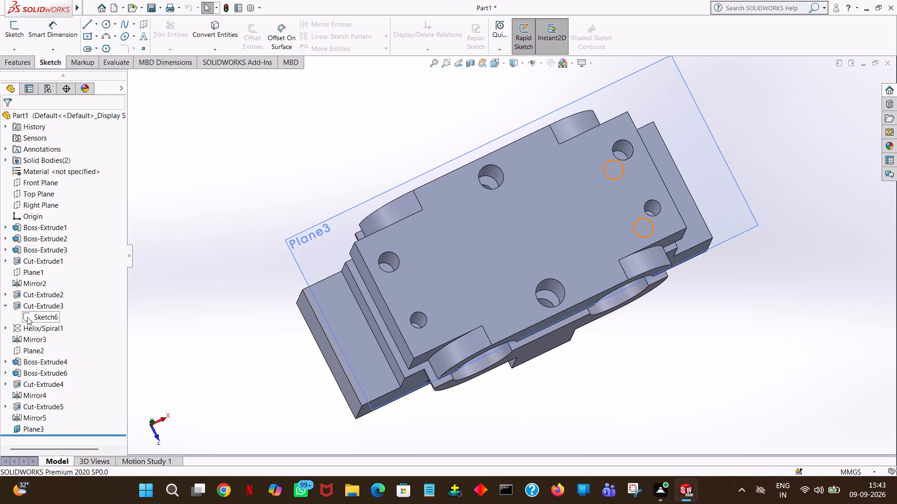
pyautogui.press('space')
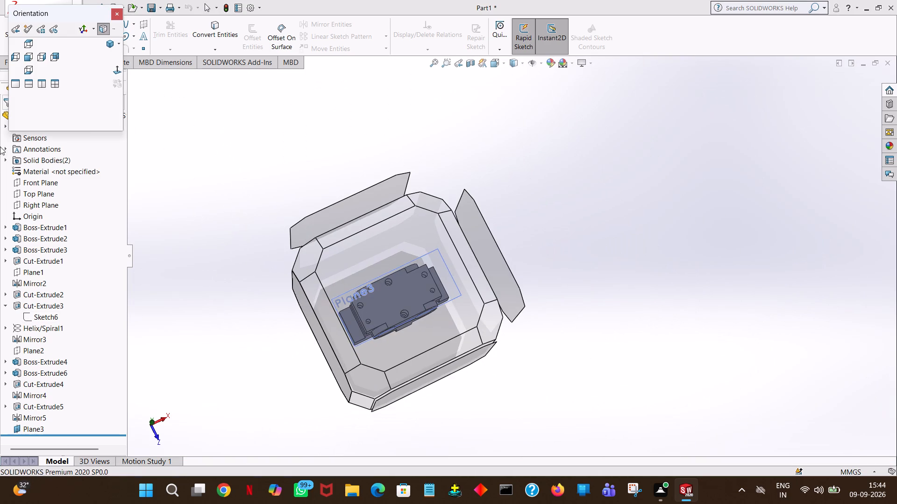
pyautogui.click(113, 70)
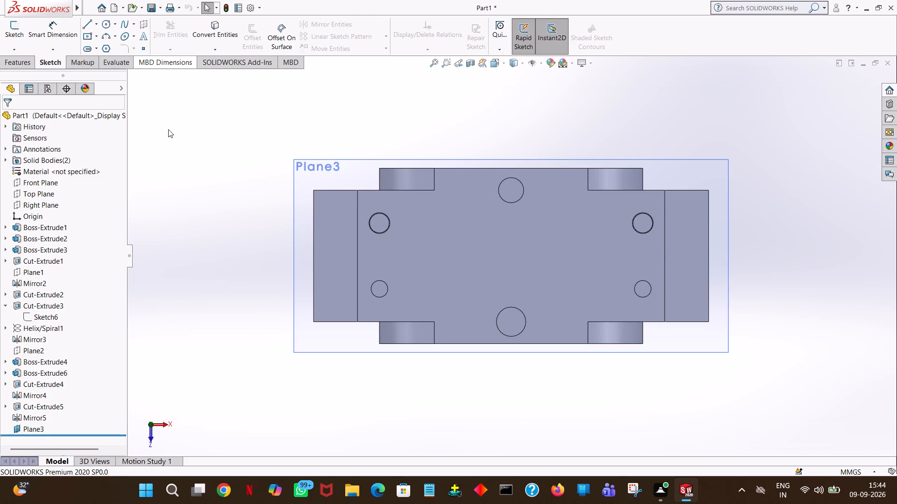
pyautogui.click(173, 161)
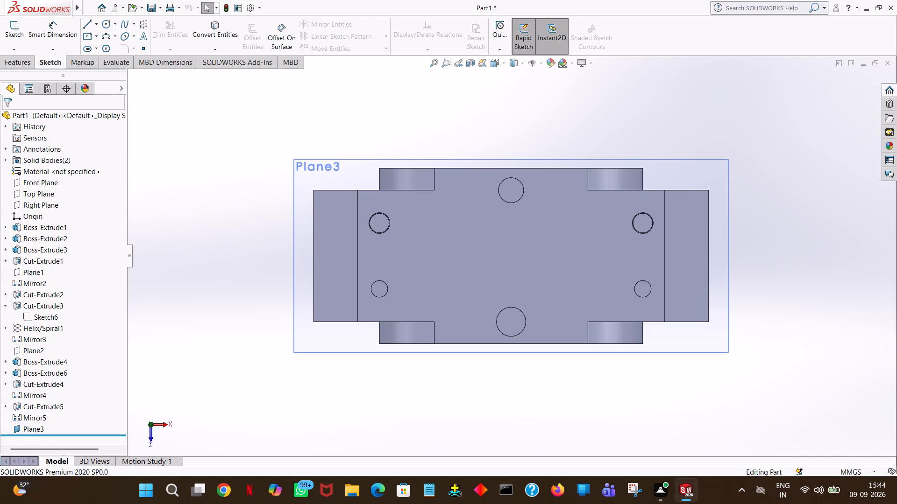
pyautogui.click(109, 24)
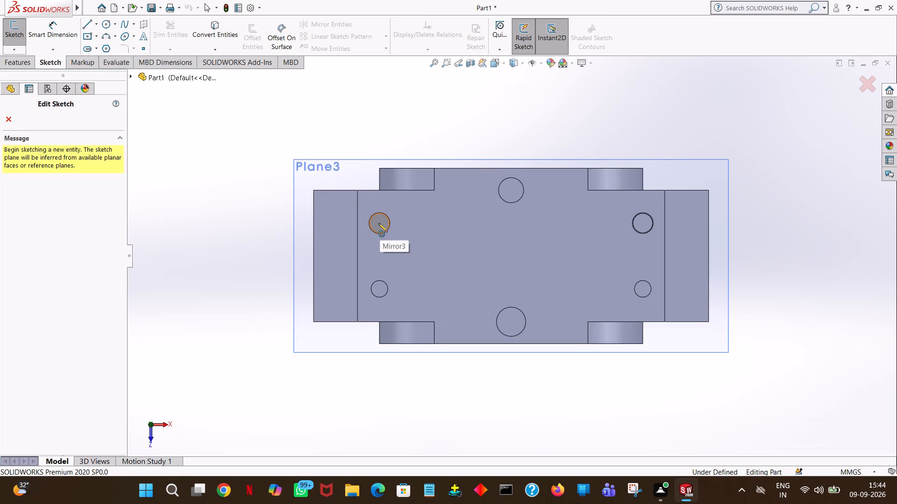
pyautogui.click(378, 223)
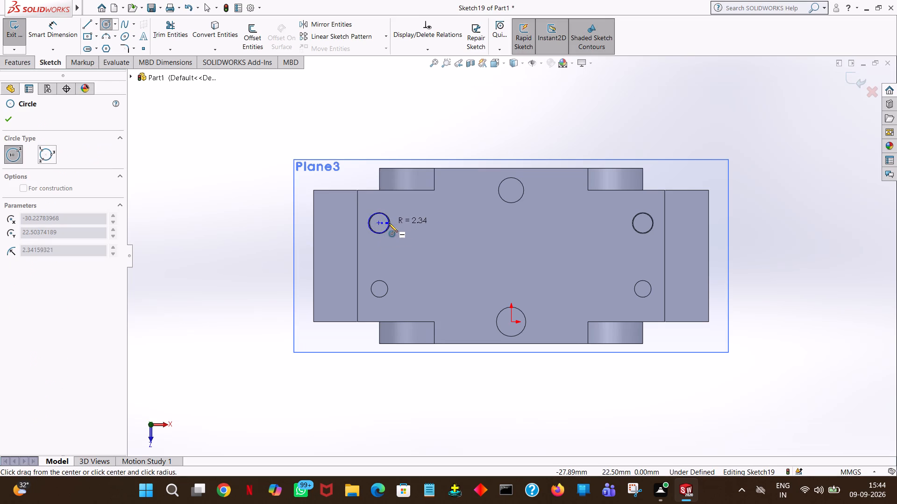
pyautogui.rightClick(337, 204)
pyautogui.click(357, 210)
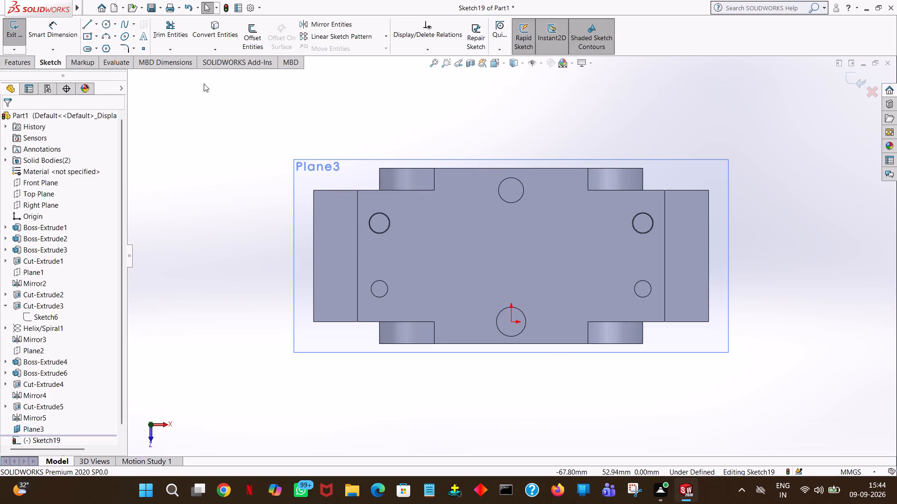
# Sketch circles over the two large centreline holes: radius about 3.35 mm at the origin, about 2.87 mm at the hole 30 mm away.
pyautogui.click(109, 24)
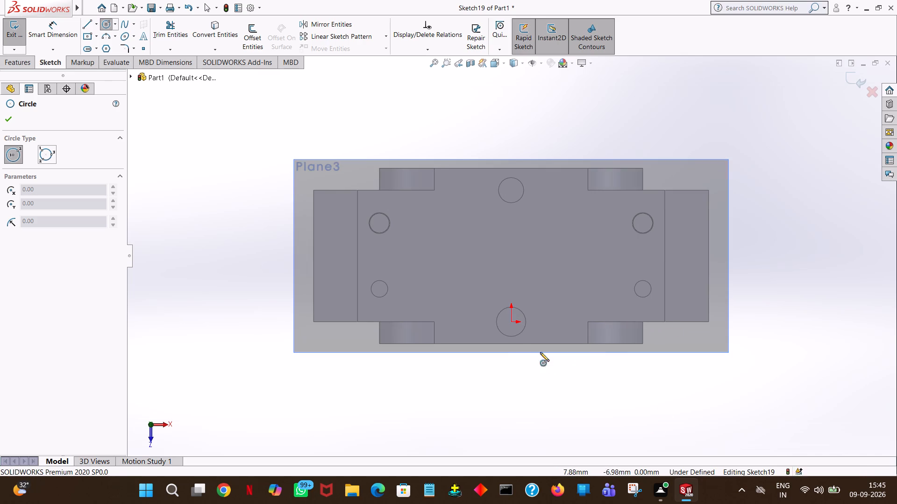
pyautogui.click(511, 322)
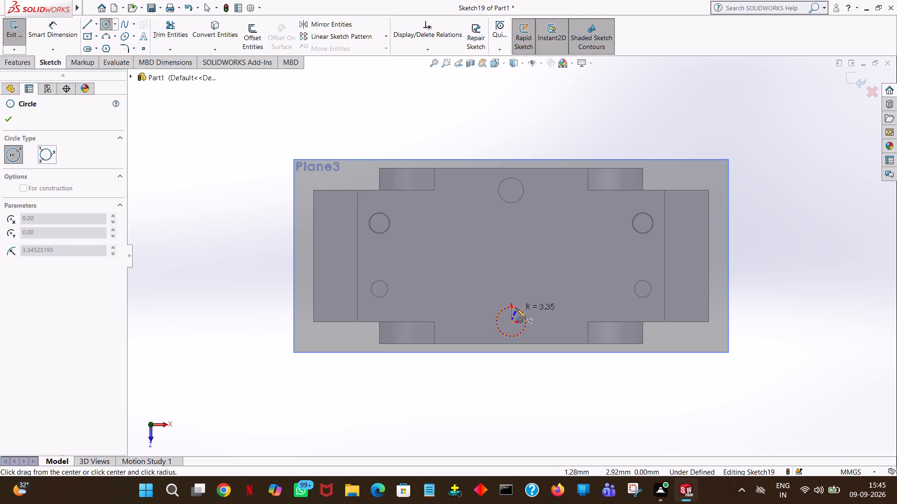
pyautogui.click(517, 308)
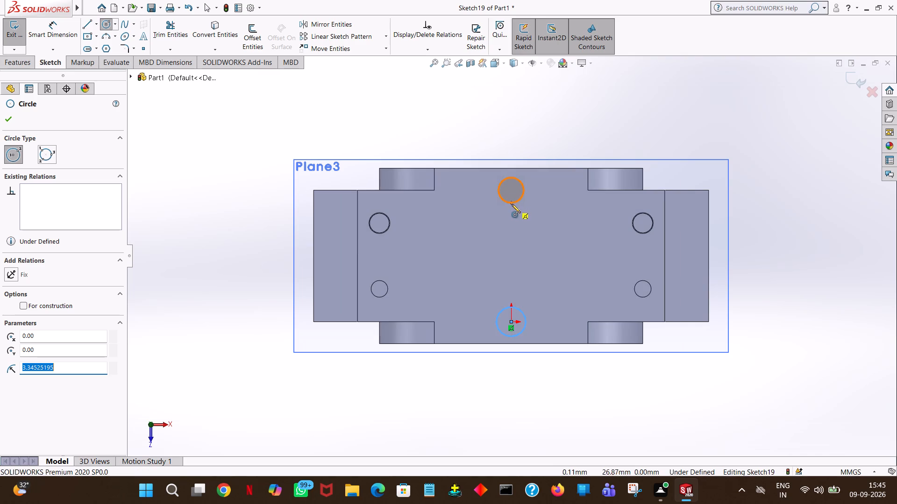
pyautogui.click(512, 189)
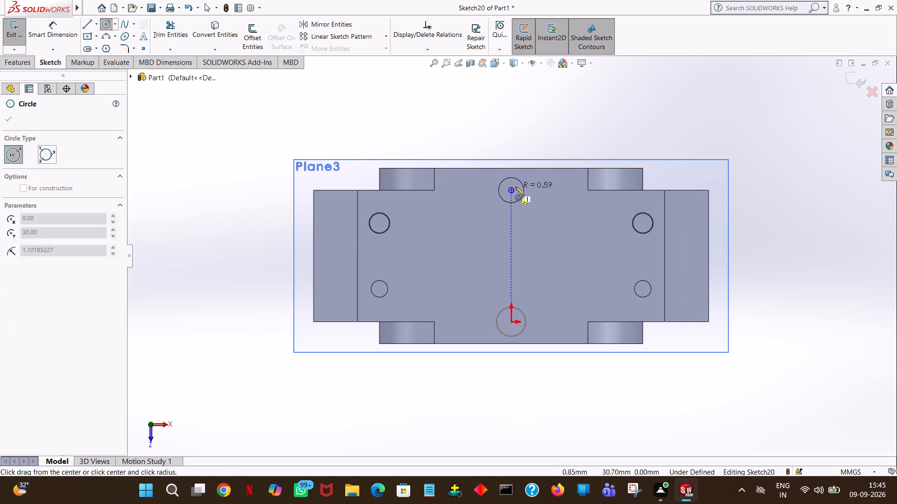
pyautogui.click(520, 183)
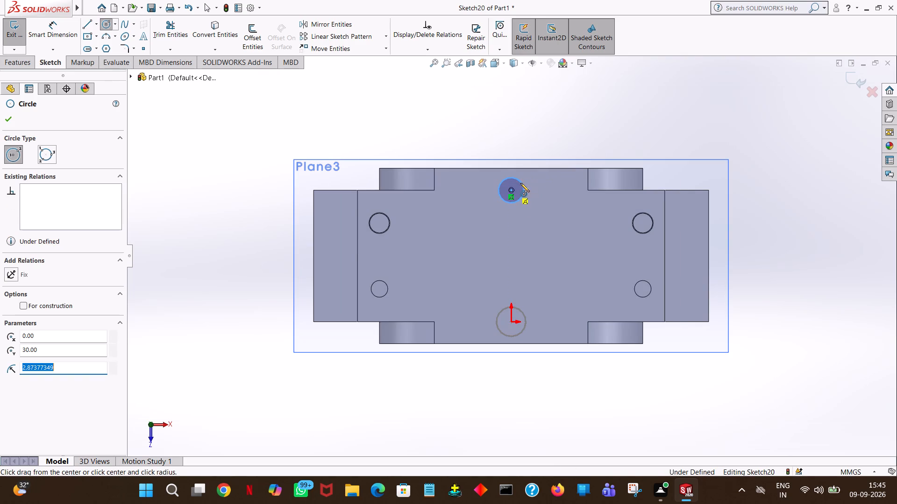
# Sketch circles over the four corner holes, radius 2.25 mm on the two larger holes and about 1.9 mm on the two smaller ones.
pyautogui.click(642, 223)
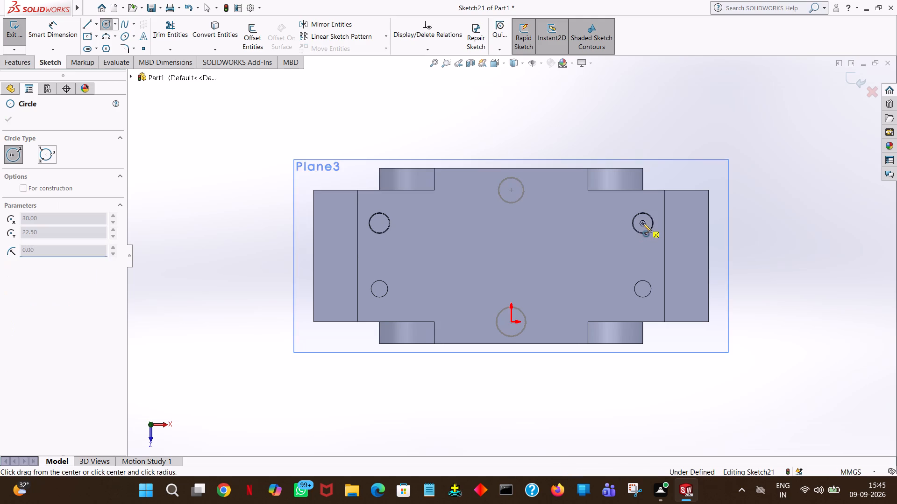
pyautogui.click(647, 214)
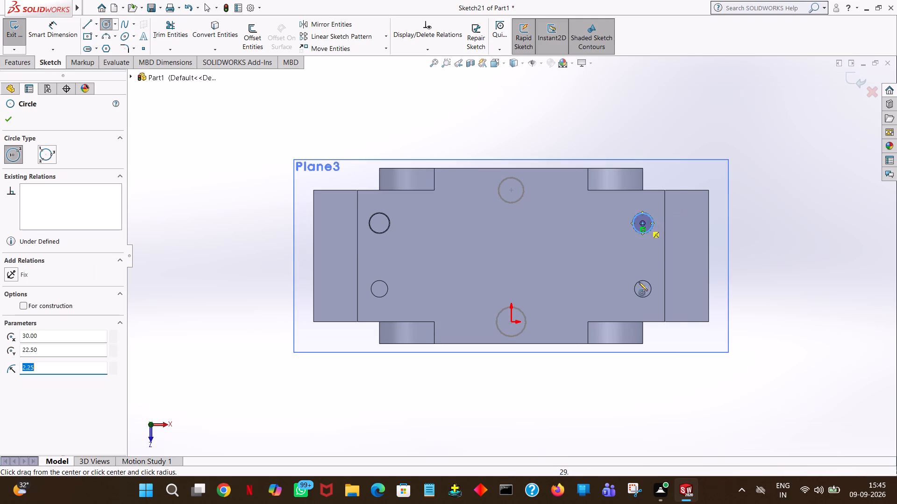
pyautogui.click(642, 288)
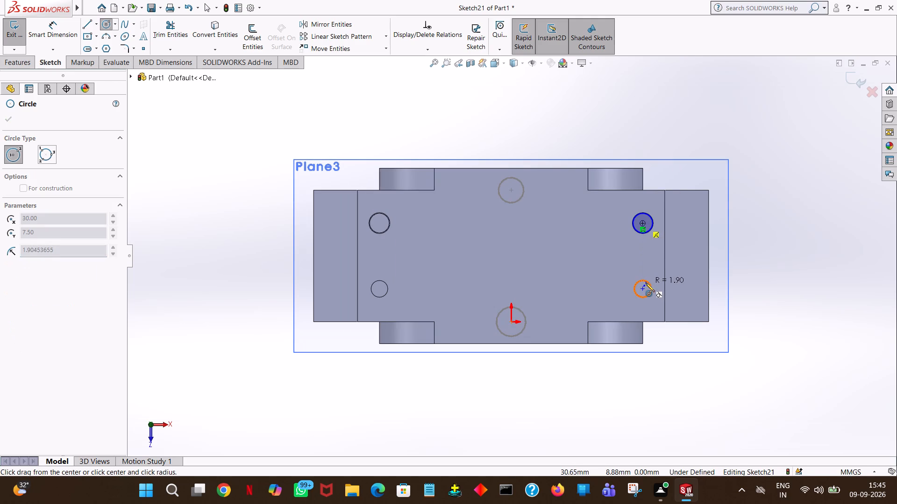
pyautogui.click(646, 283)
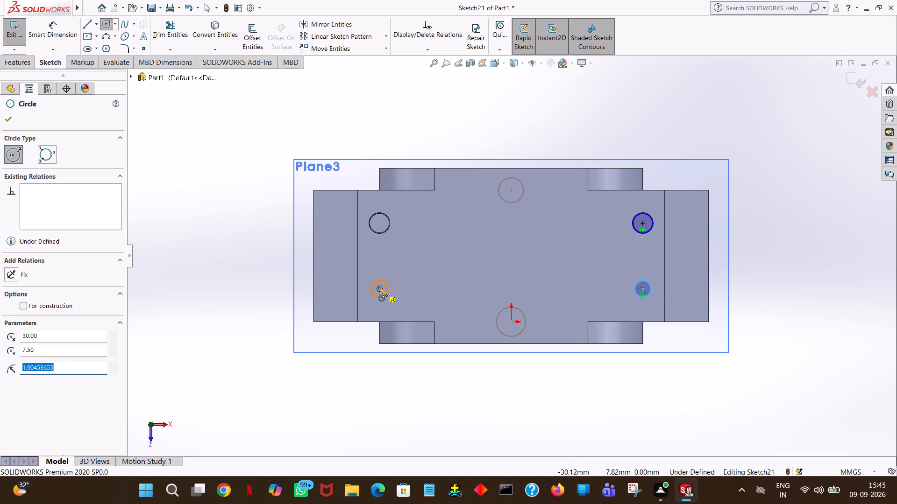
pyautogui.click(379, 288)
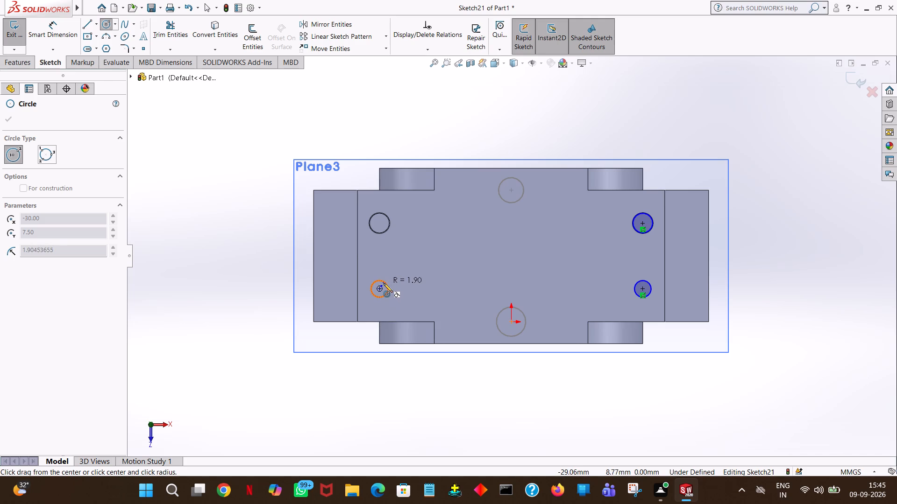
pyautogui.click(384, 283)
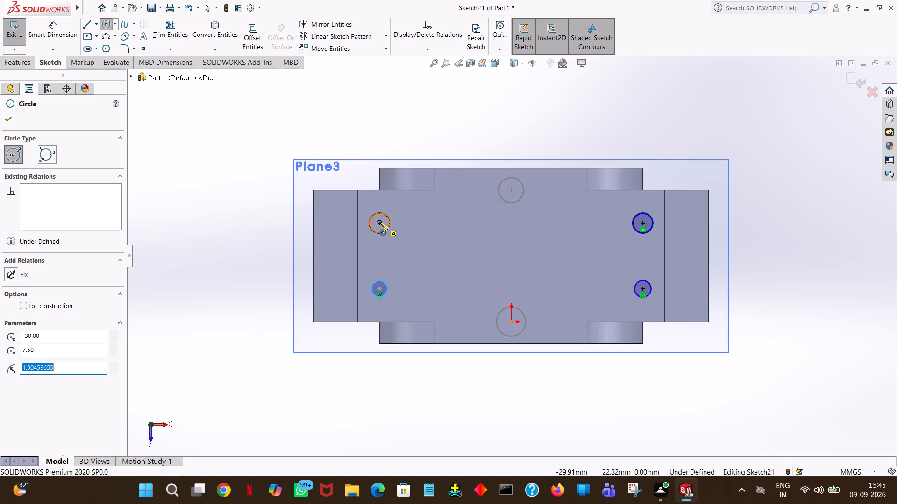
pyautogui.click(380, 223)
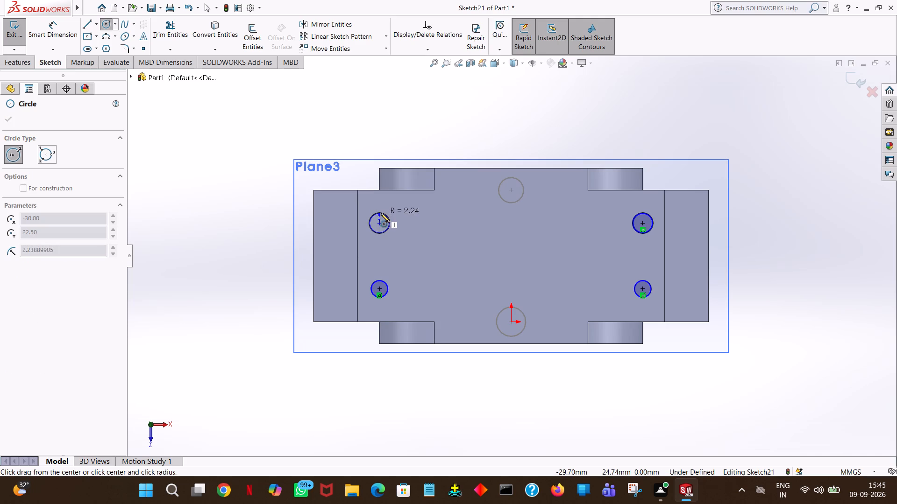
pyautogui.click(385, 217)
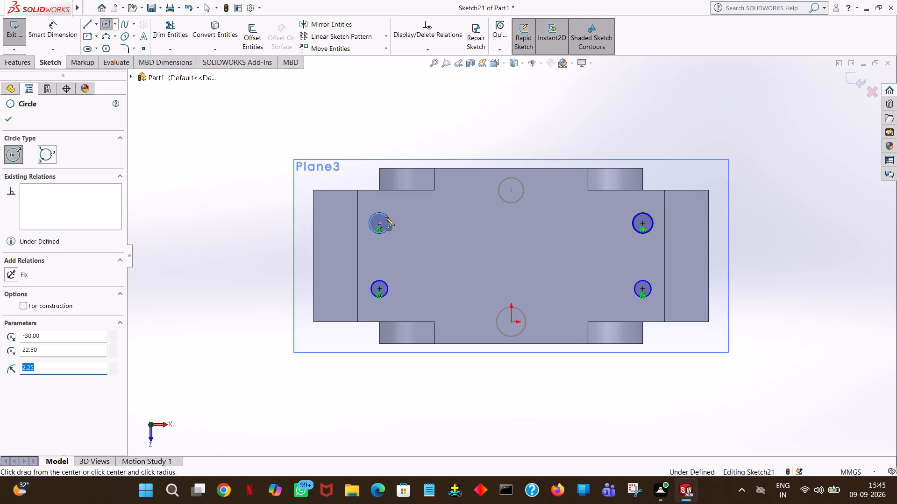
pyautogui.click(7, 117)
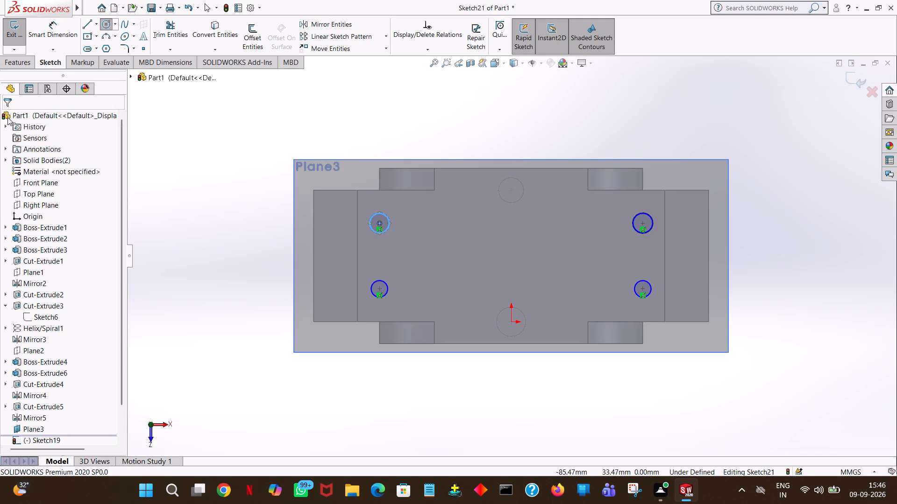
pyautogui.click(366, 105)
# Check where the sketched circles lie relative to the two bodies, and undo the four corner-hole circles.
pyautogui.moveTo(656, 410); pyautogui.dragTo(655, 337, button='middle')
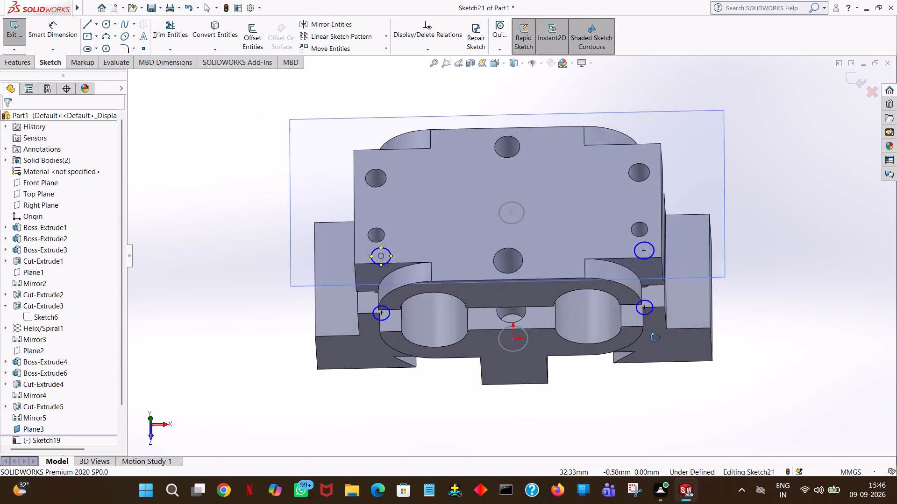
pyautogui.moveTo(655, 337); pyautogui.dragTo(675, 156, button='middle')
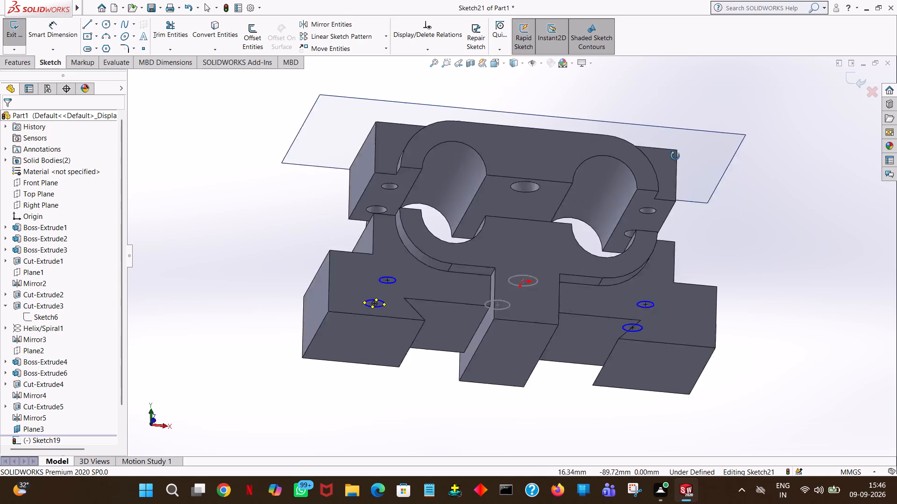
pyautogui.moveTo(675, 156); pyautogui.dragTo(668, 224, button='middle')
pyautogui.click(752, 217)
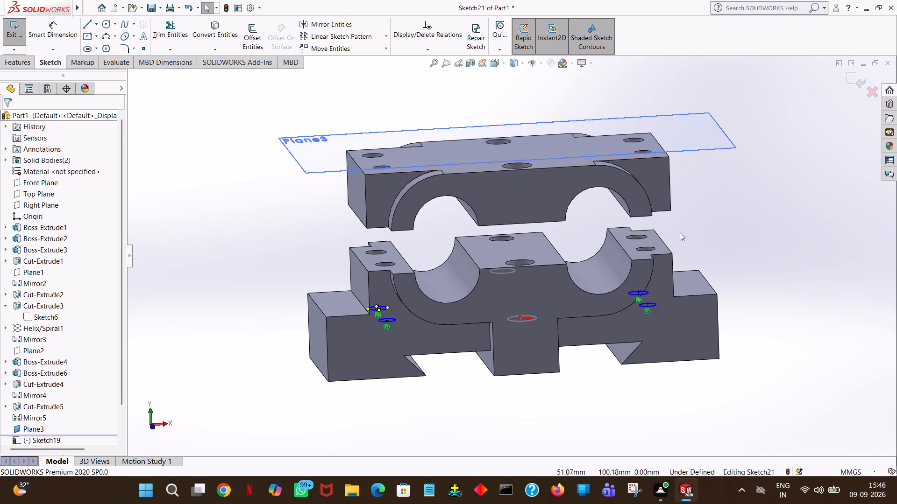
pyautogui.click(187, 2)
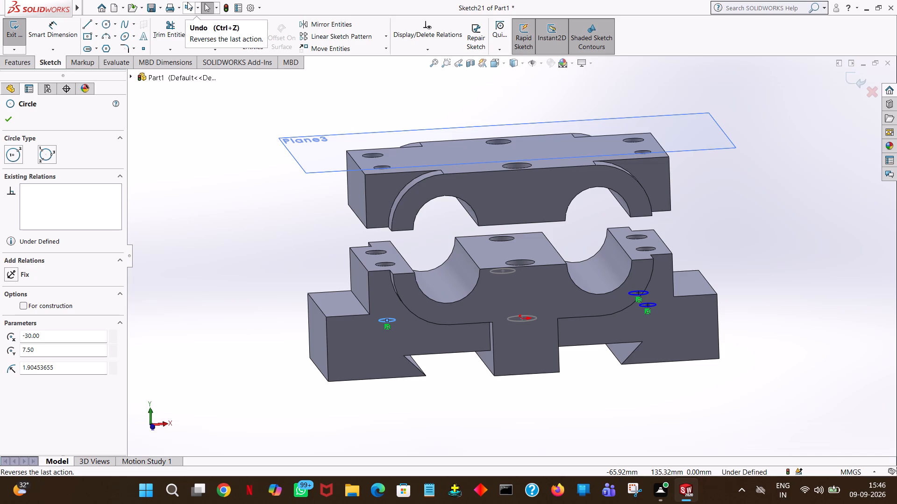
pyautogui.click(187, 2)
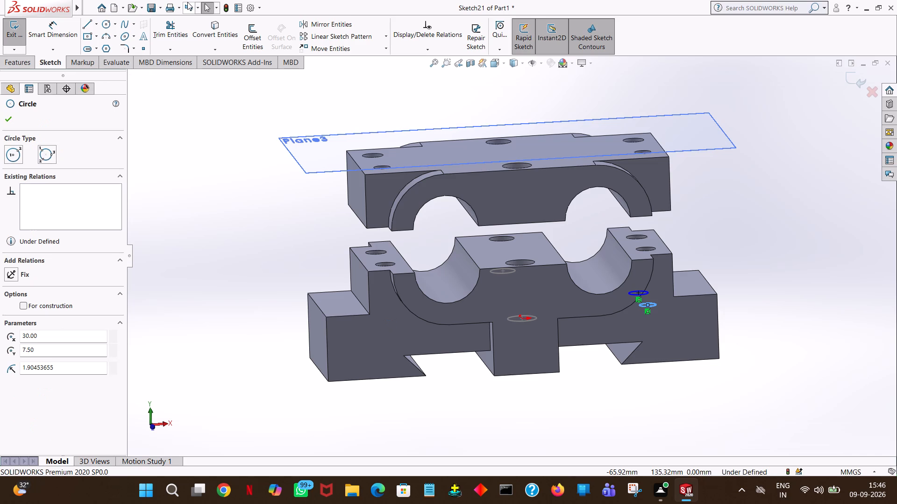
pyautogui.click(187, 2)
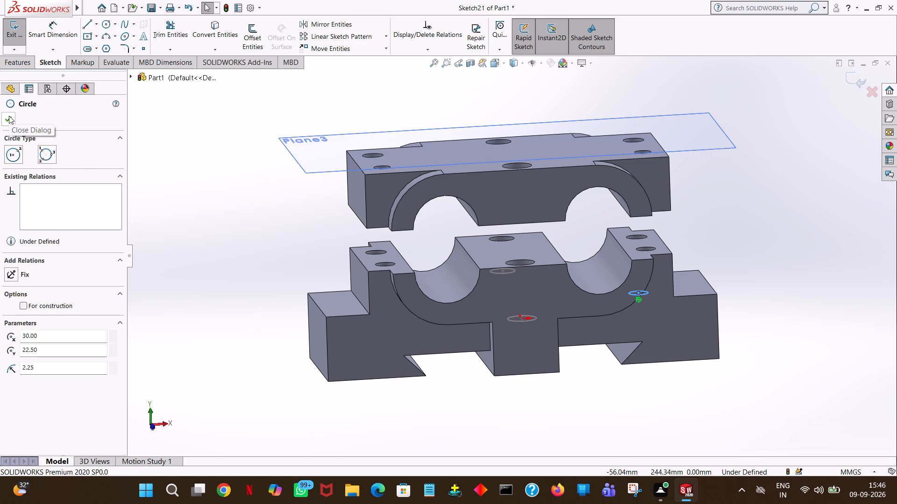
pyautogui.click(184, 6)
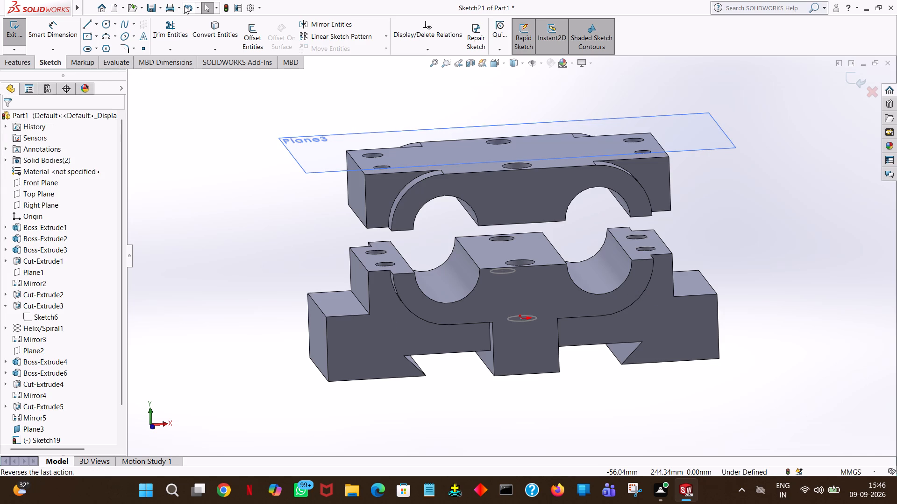
# Open a new sketch on Plane3 and draw a circle of about 3.35 mm radius centred on the origin over the large hole.
pyautogui.click(25, 429)
pyautogui.click(31, 417)
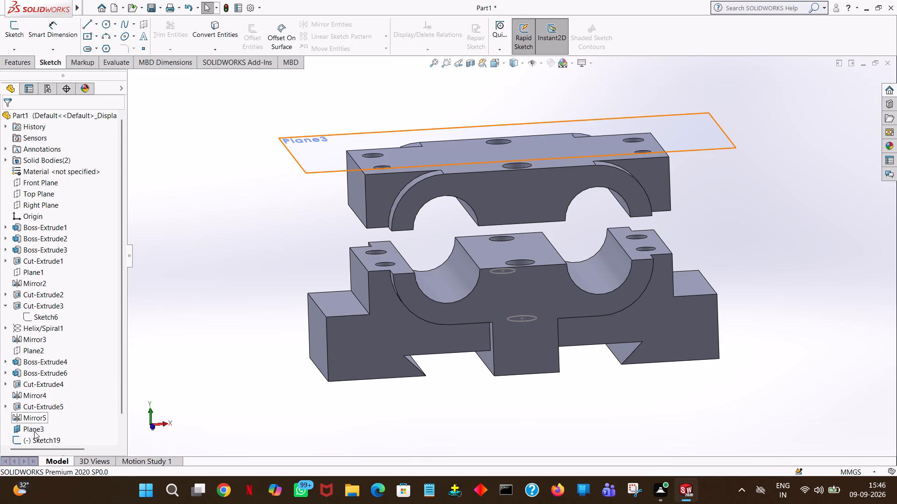
pyautogui.click(34, 431)
pyautogui.rightClick(34, 431)
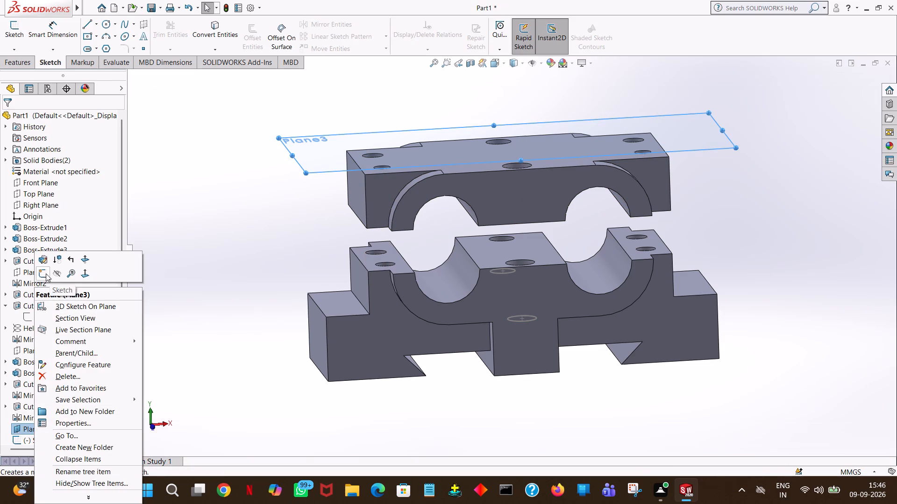
pyautogui.click(43, 273)
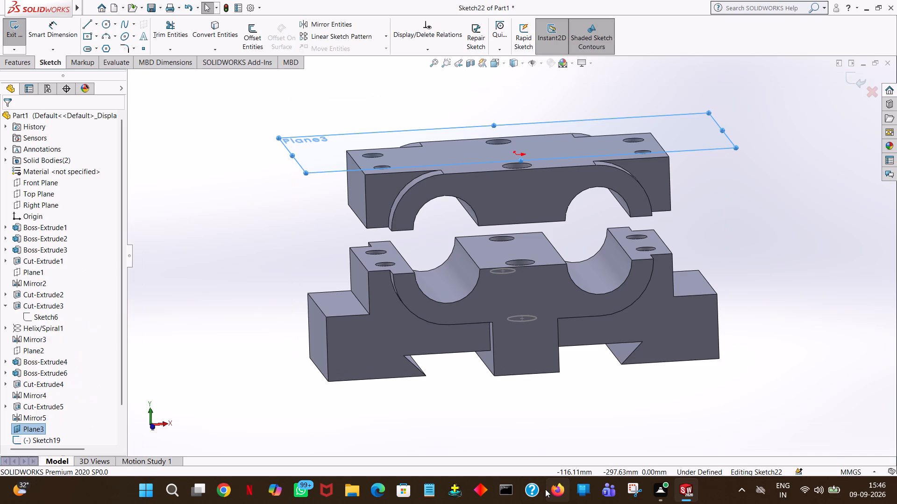
pyautogui.press('space')
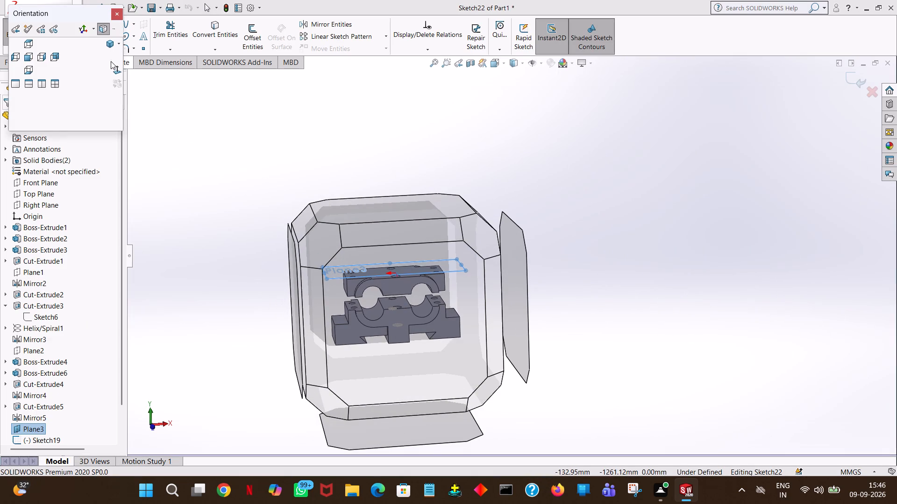
pyautogui.click(114, 70)
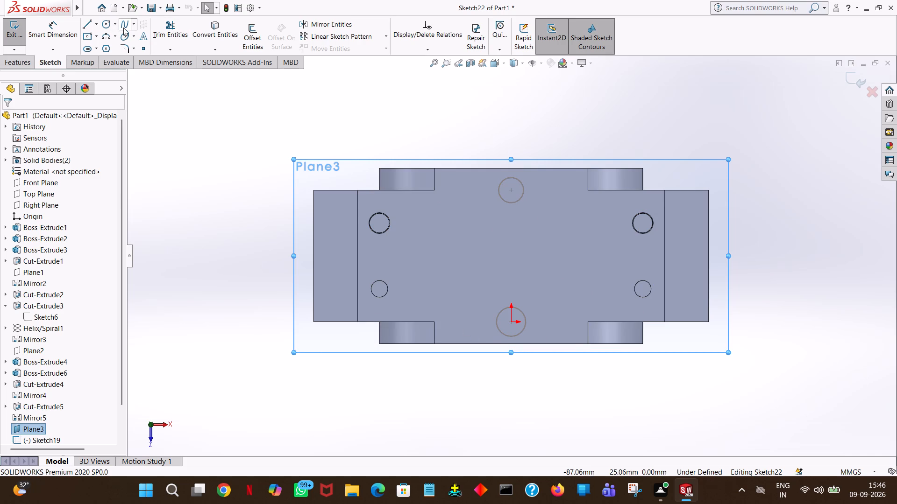
pyautogui.click(106, 25)
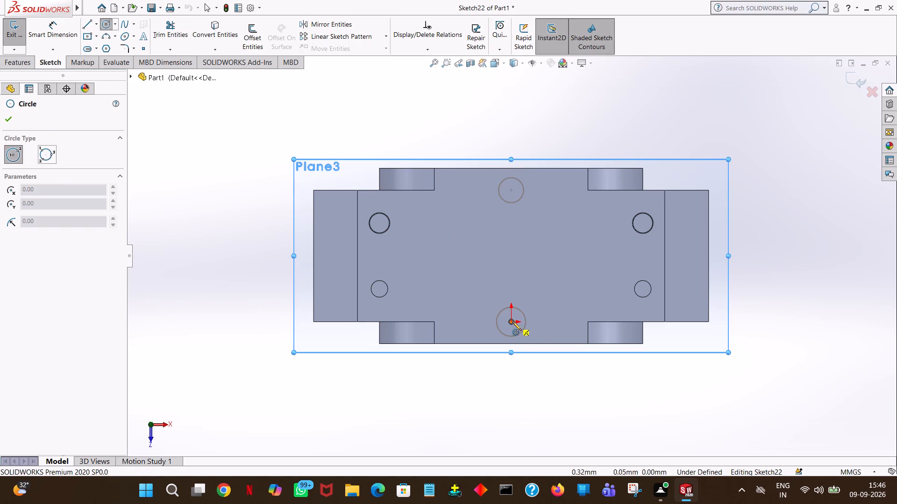
pyautogui.click(513, 322)
pyautogui.click(522, 312)
pyautogui.moveTo(532, 357); pyautogui.dragTo(532, 357, button='middle')
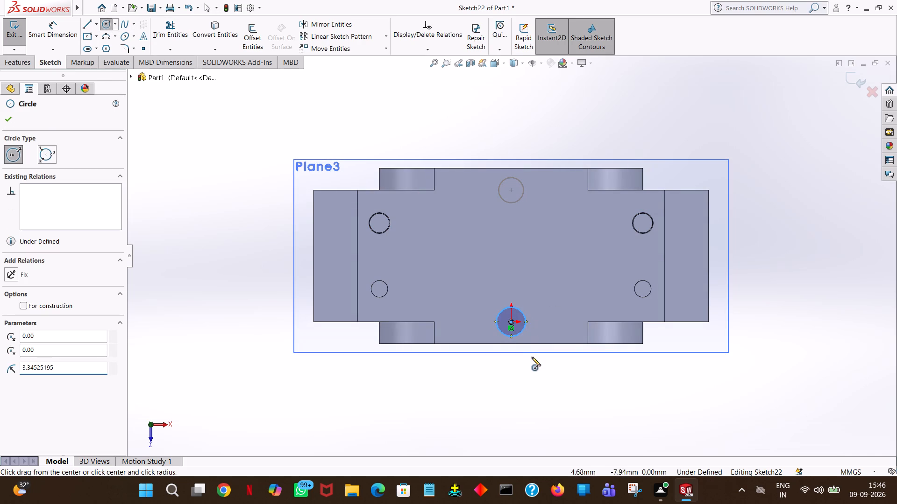
pyautogui.moveTo(532, 357); pyautogui.dragTo(554, 325, button='middle')
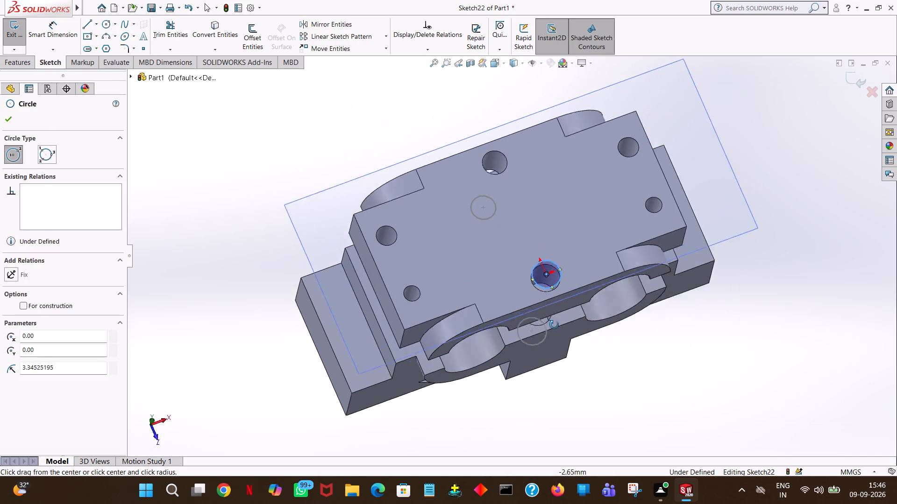
# Undo the circle drawn at the origin in the open Plane3 sketch.
pyautogui.moveTo(554, 325); pyautogui.dragTo(532, 386, button='middle')
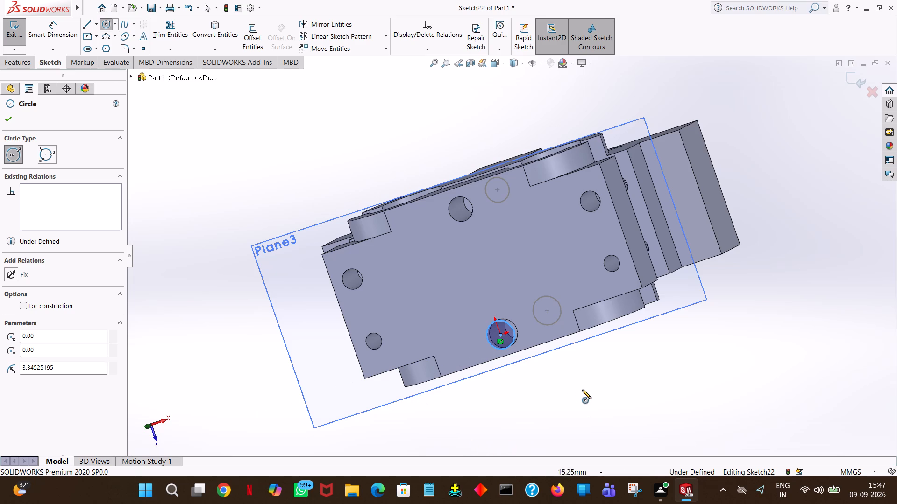
pyautogui.moveTo(569, 387); pyautogui.dragTo(579, 272, button='middle')
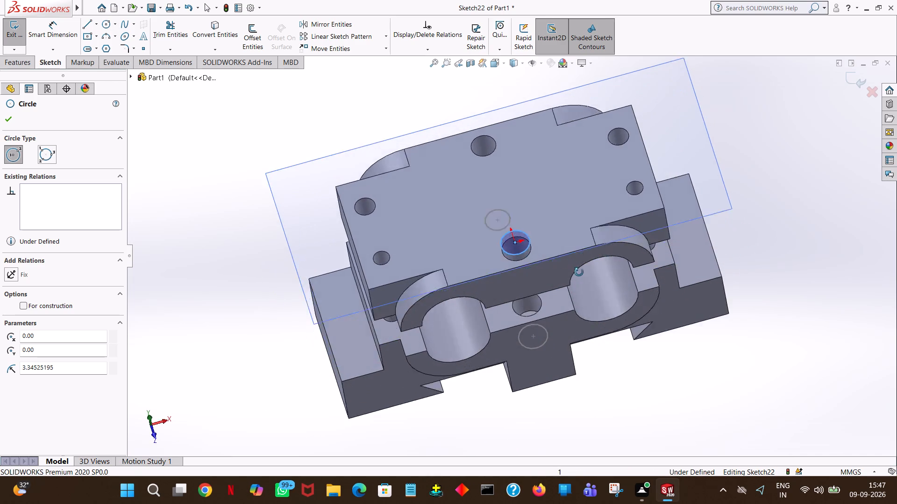
pyautogui.moveTo(579, 272); pyautogui.dragTo(591, 161, button='middle')
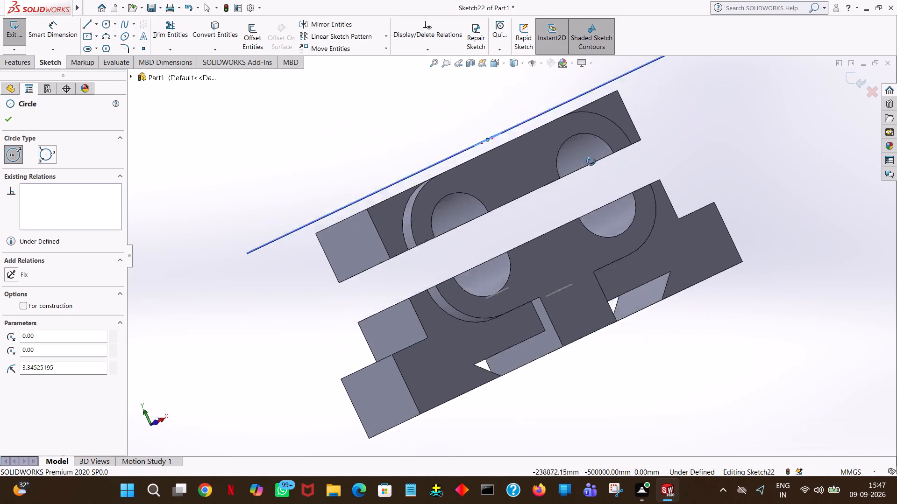
pyautogui.moveTo(591, 161); pyautogui.dragTo(599, 238, button='middle')
pyautogui.tripleClick(192, 5)
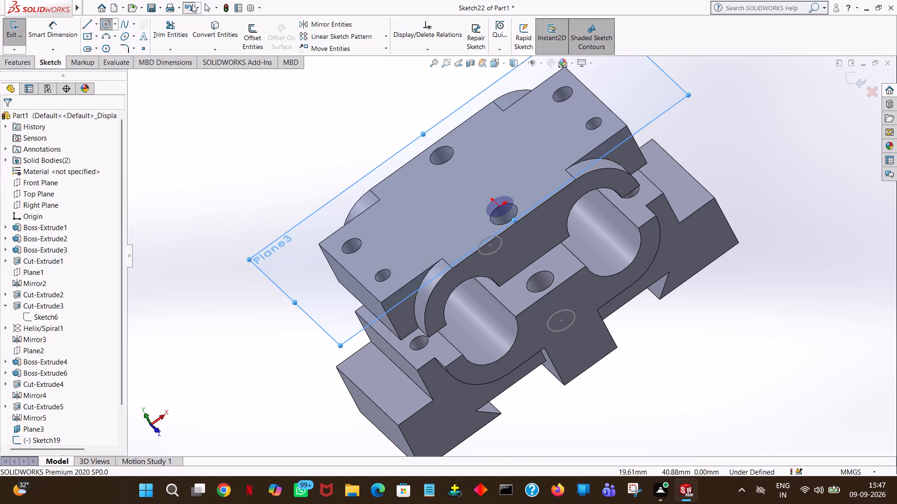
pyautogui.tripleClick(192, 4)
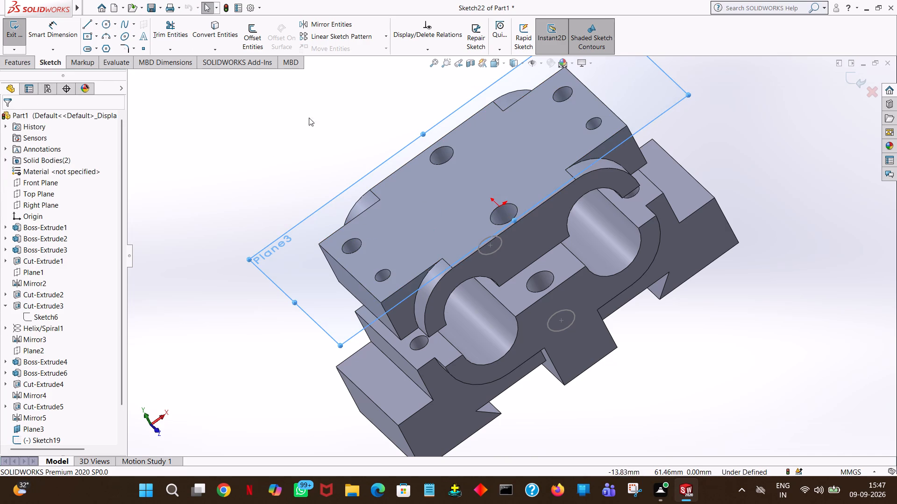
pyautogui.click(299, 116)
pyautogui.doubleClick(183, 3)
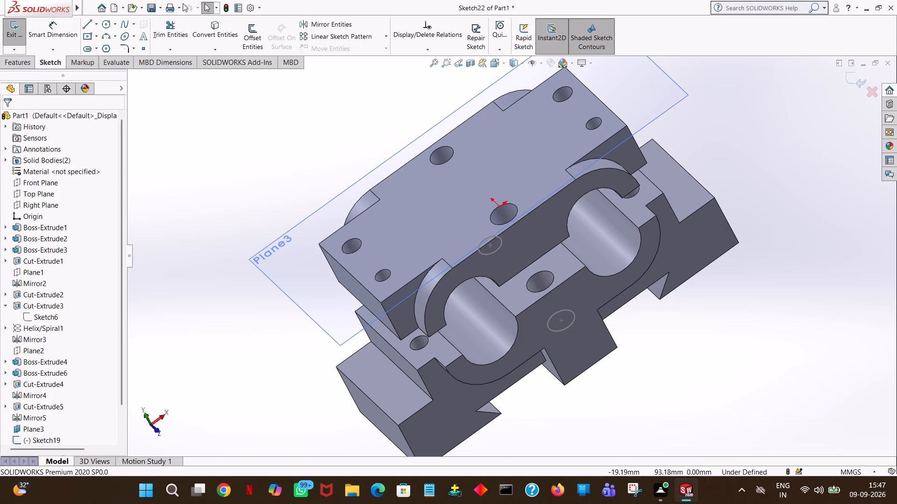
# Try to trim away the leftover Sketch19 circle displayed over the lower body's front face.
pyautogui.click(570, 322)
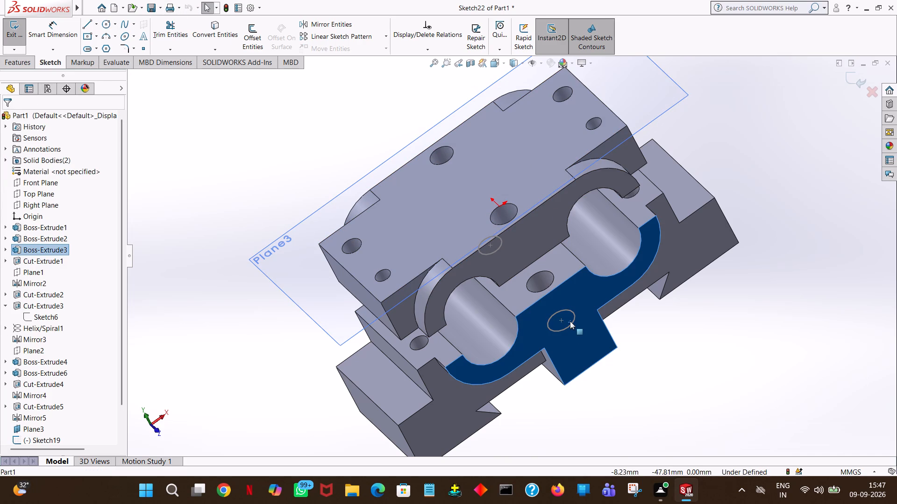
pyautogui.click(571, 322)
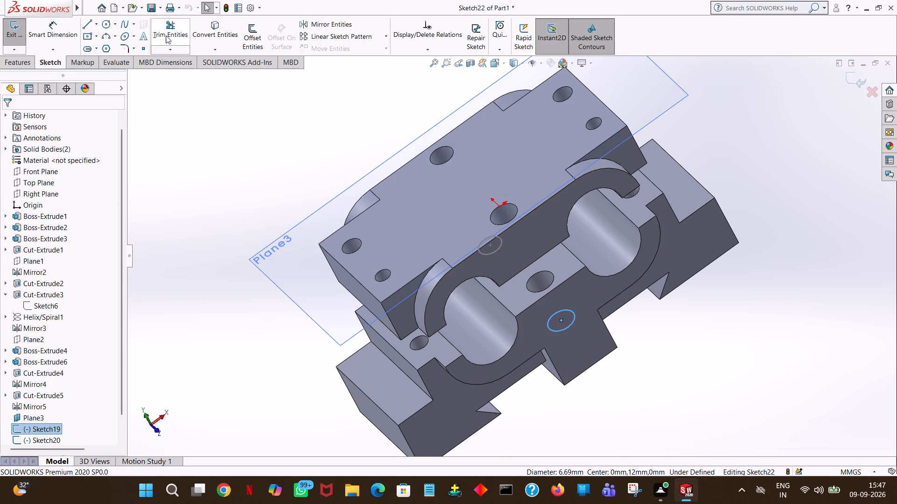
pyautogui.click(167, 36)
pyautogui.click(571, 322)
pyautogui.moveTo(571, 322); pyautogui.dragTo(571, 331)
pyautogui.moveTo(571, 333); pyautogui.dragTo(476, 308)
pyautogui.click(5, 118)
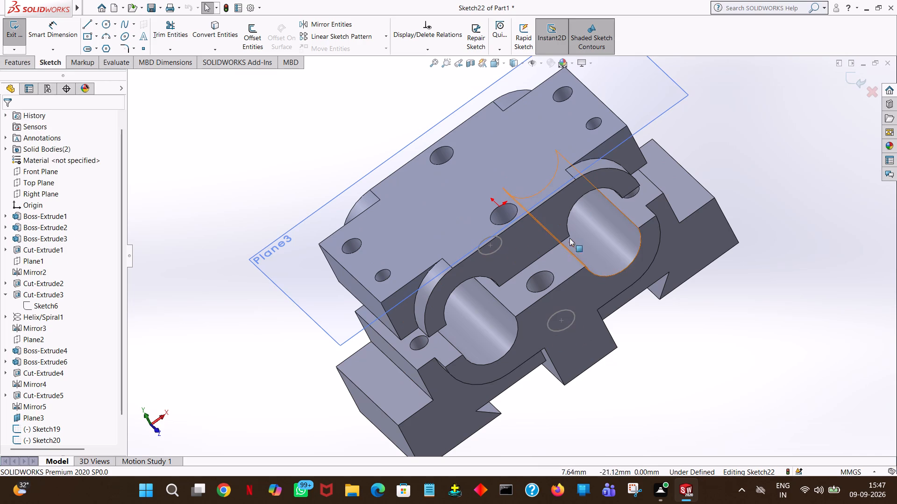
# Hide Sketch19, the leftover circle displayed over the lower body's front face.
pyautogui.click(570, 327)
pyautogui.rightClick(570, 327)
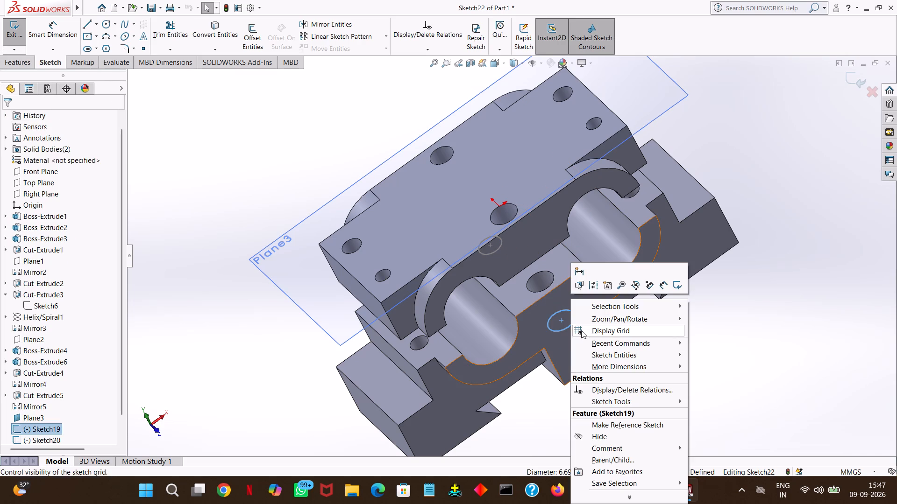
pyautogui.click(602, 436)
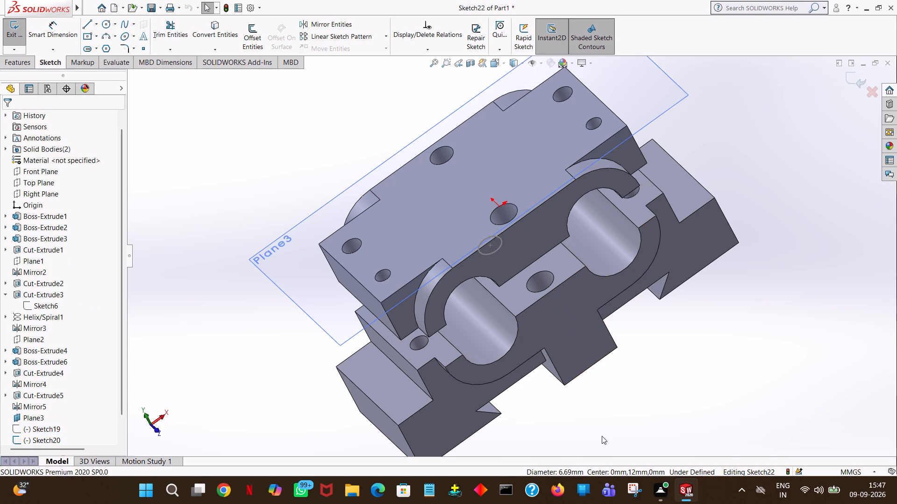
# Hide Sketch20, the remaining leftover circle displayed over the opposite side of the lower body.
pyautogui.click(499, 245)
pyautogui.moveTo(390, 151); pyautogui.dragTo(403, 63, button='middle')
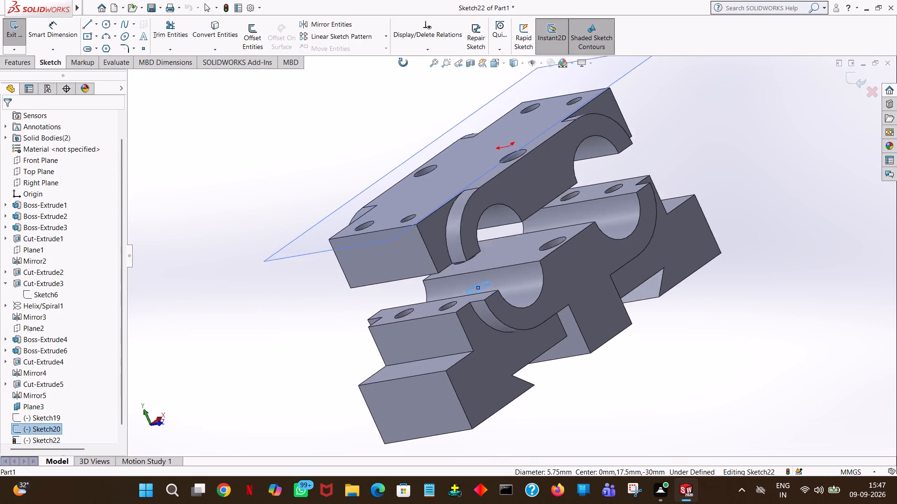
pyautogui.moveTo(403, 63); pyautogui.dragTo(548, 52, button='middle')
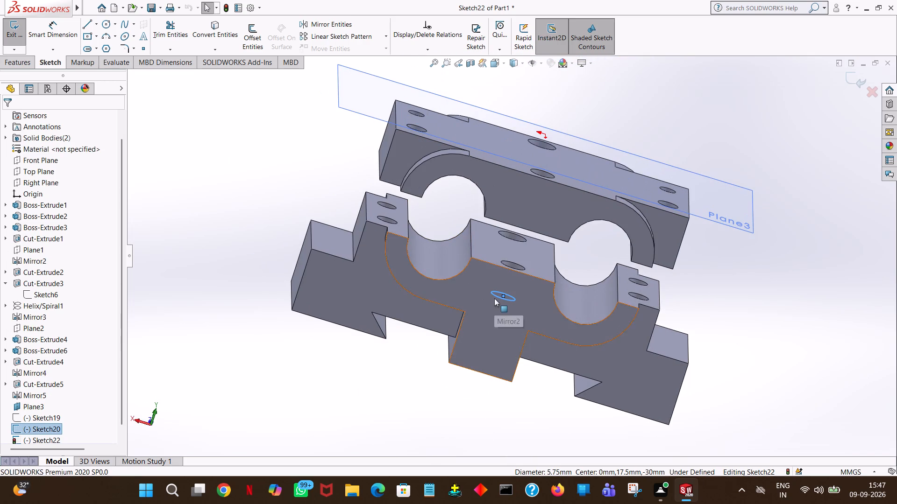
pyautogui.click(500, 295)
pyautogui.rightClick(500, 295)
pyautogui.click(374, 376)
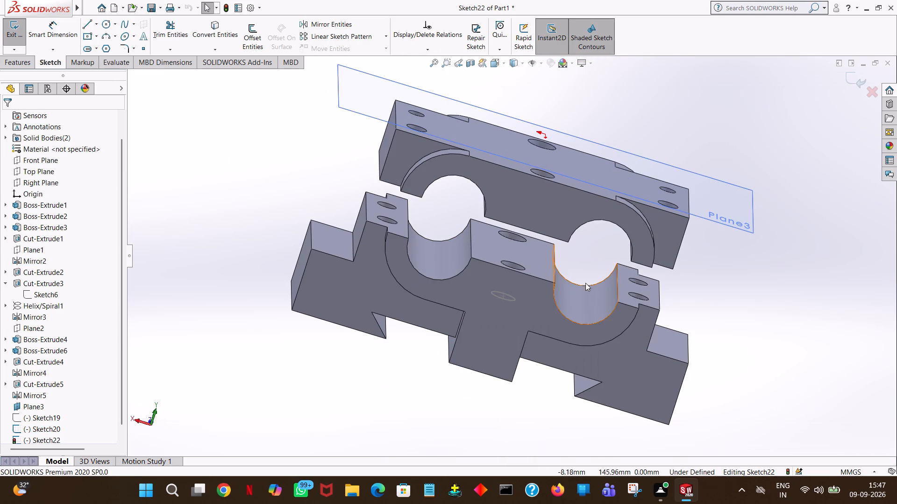
pyautogui.click(505, 298)
pyautogui.moveTo(385, 380); pyautogui.dragTo(390, 381)
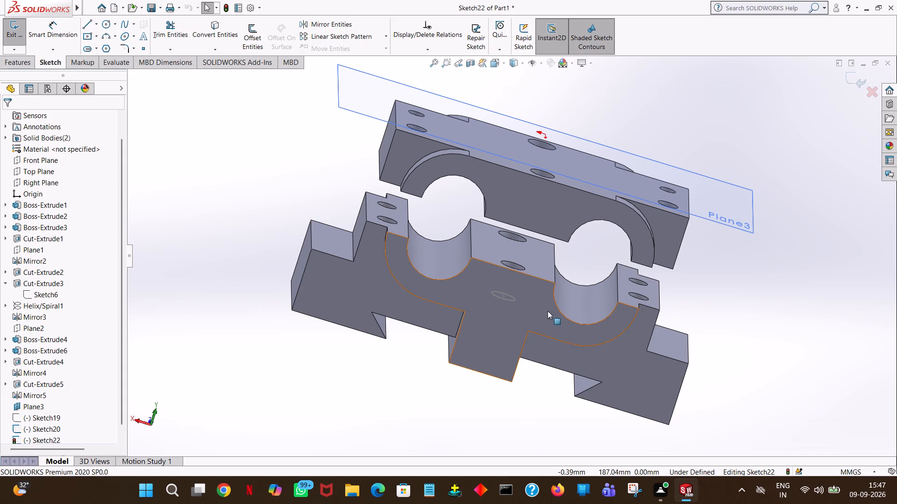
pyautogui.click(510, 301)
pyautogui.rightClick(510, 301)
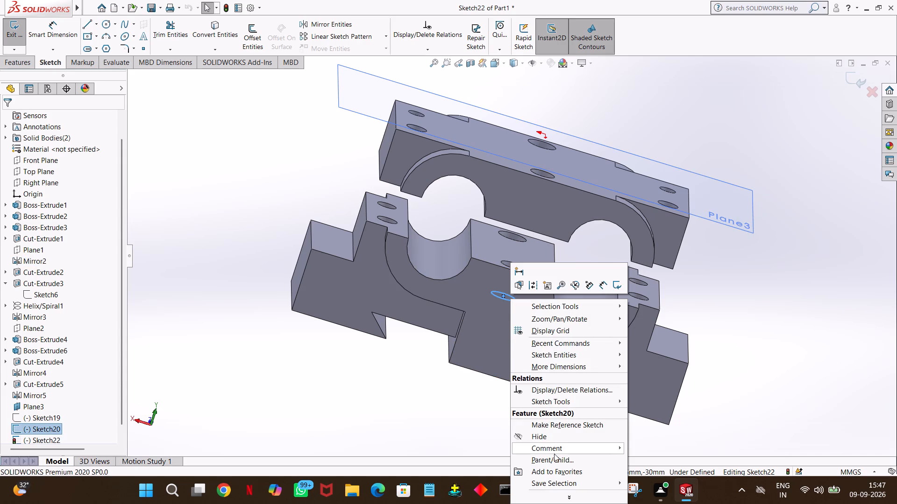
pyautogui.click(541, 438)
pyautogui.click(303, 159)
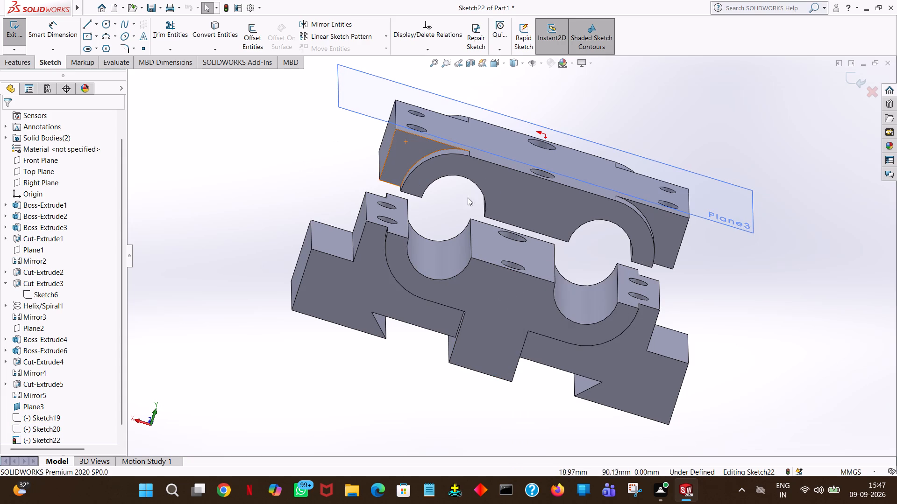
# Sketch a circle centred on the origin inside the large hole on Plane3 and set its radius to 4.5/2 mm.
pyautogui.moveTo(799, 269); pyautogui.dragTo(483, 245, button='middle')
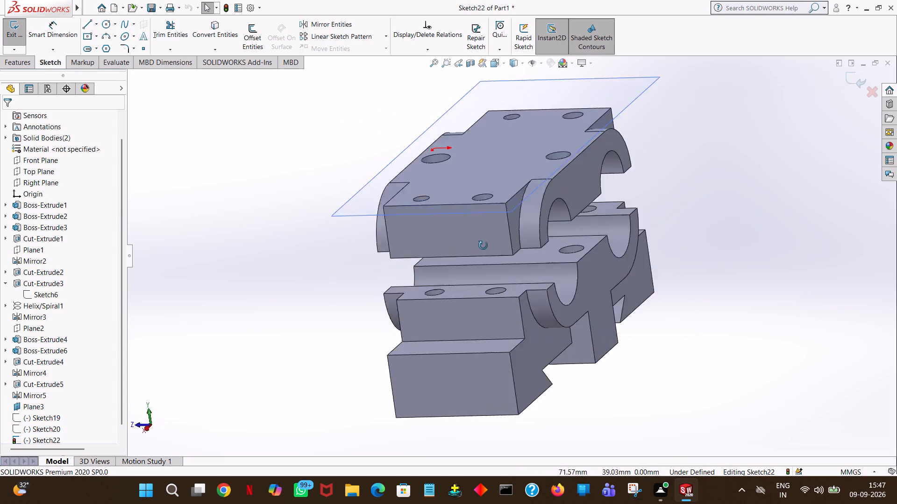
pyautogui.moveTo(483, 245); pyautogui.dragTo(465, 155, button='middle')
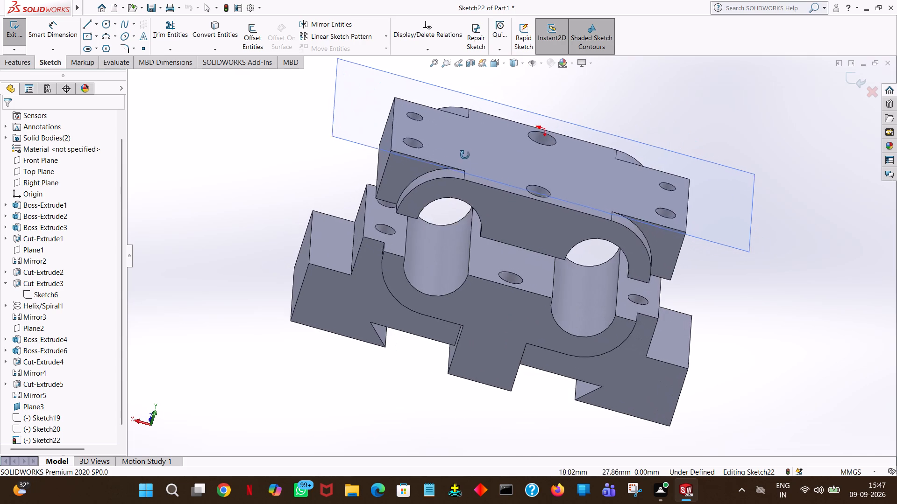
pyautogui.moveTo(465, 155); pyautogui.dragTo(465, 153, button='middle')
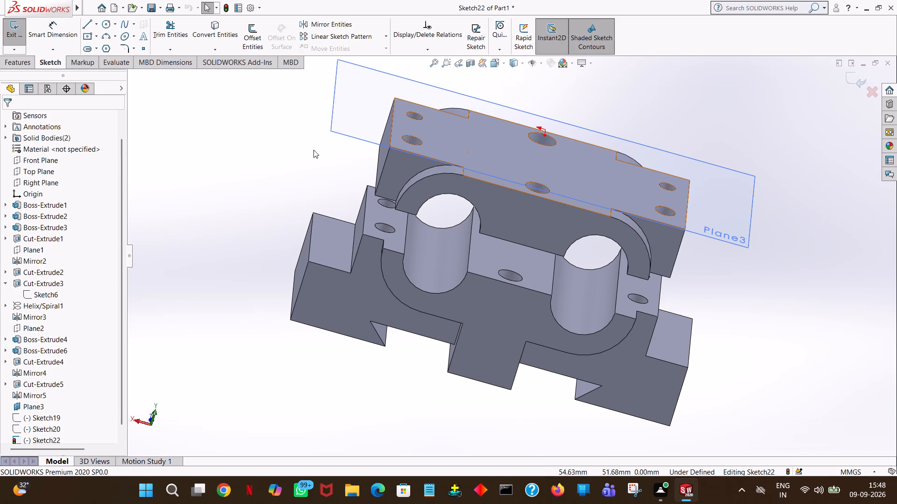
pyautogui.moveTo(823, 230); pyautogui.dragTo(827, 168, button='middle')
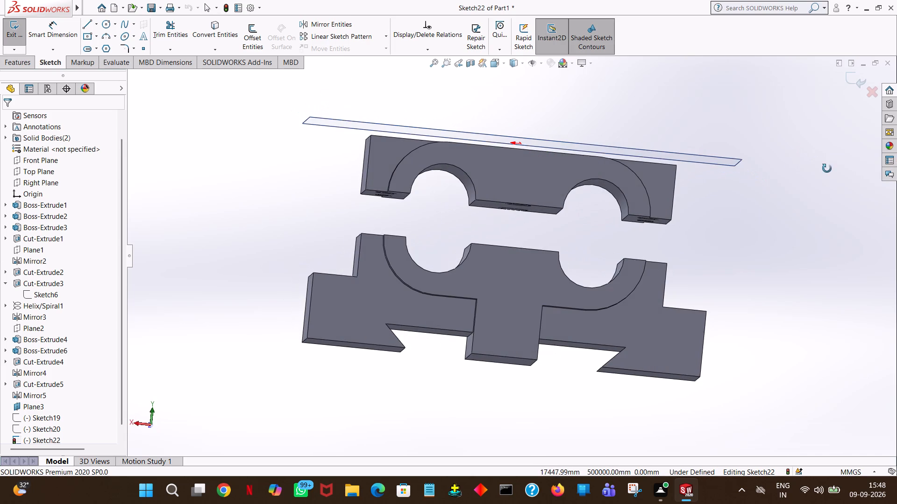
pyautogui.moveTo(827, 168); pyautogui.dragTo(827, 168, button='middle')
pyautogui.press('space')
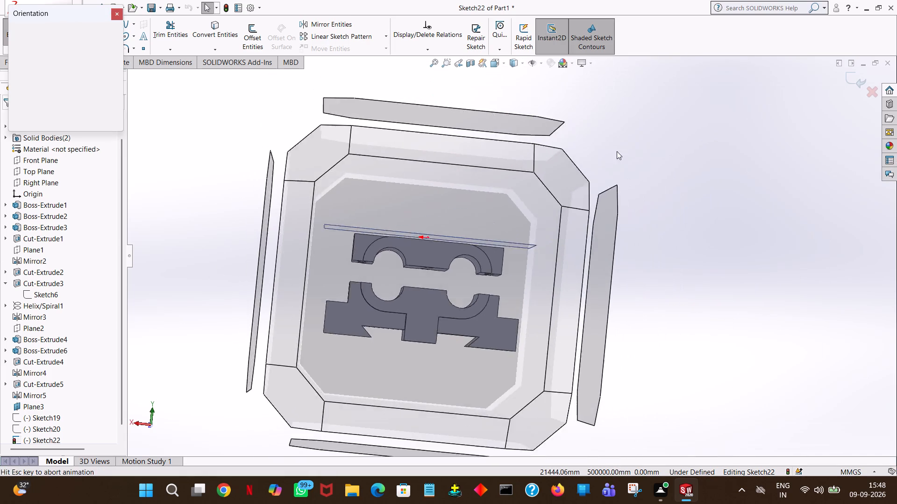
pyautogui.click(118, 68)
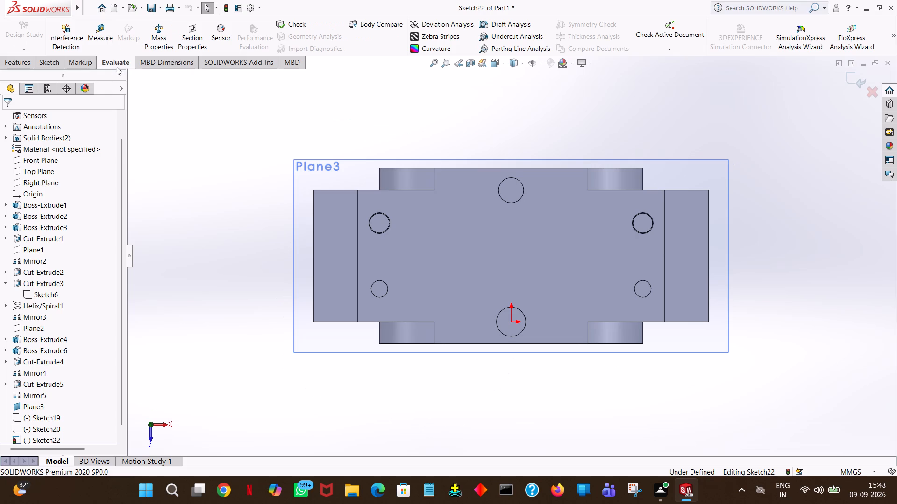
pyautogui.click(48, 57)
pyautogui.click(106, 23)
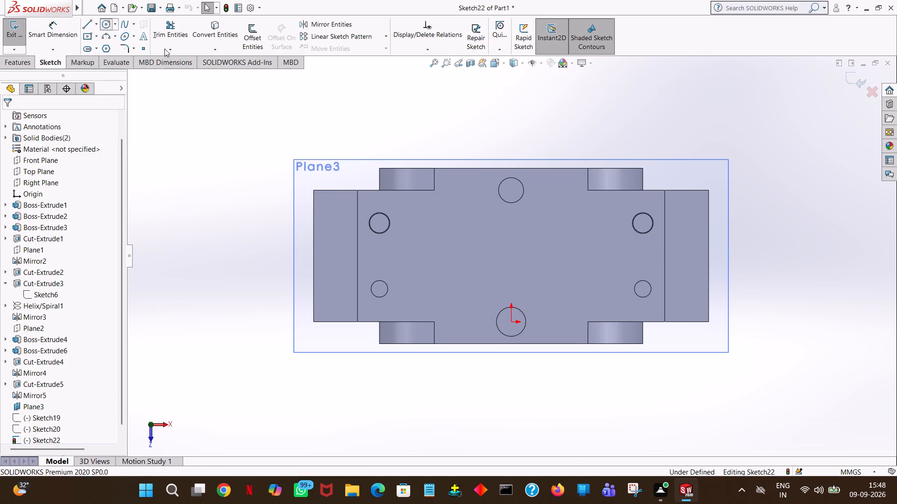
pyautogui.click(511, 322)
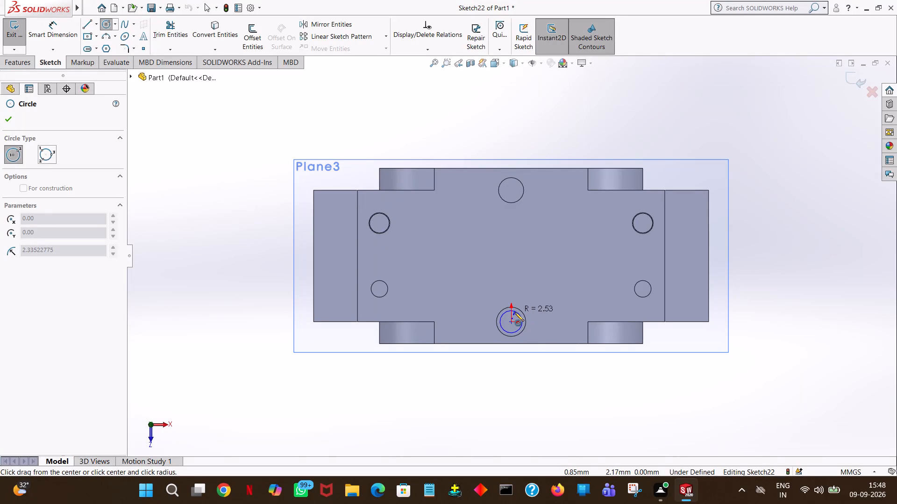
pyautogui.click(515, 312)
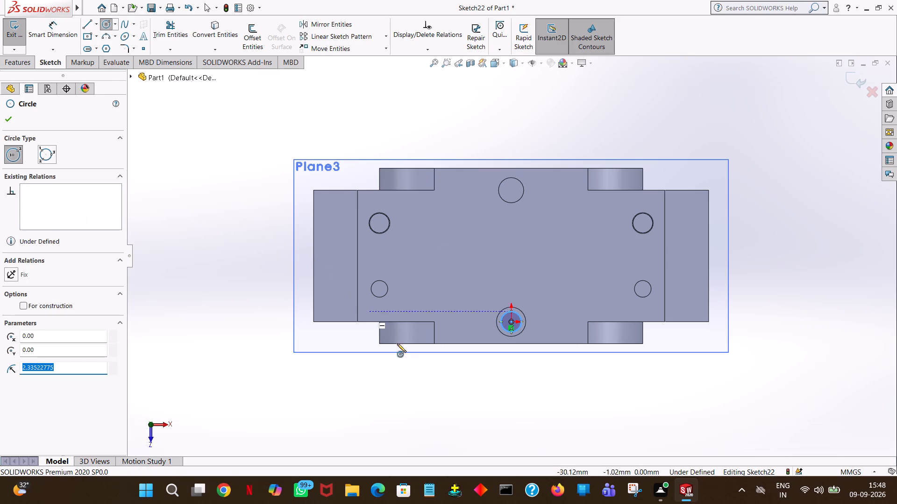
pyautogui.middleClick(542, 410)
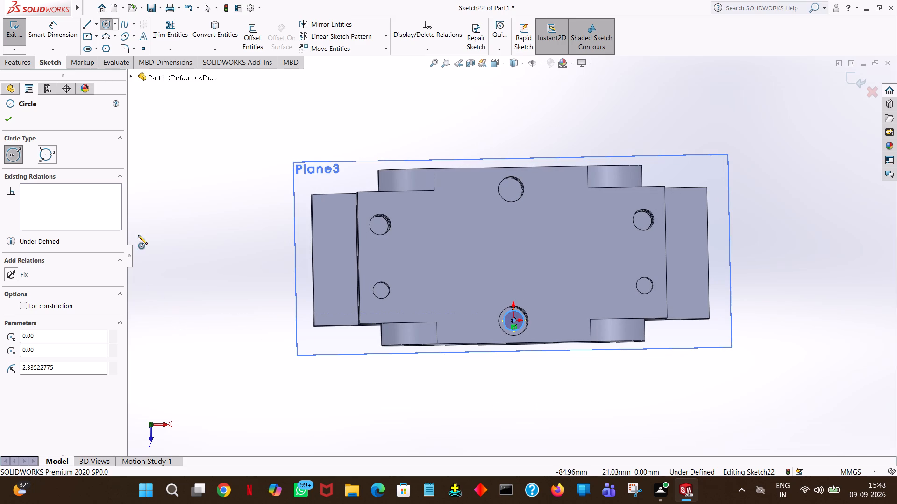
pyautogui.click(62, 367)
pyautogui.click(62, 367)
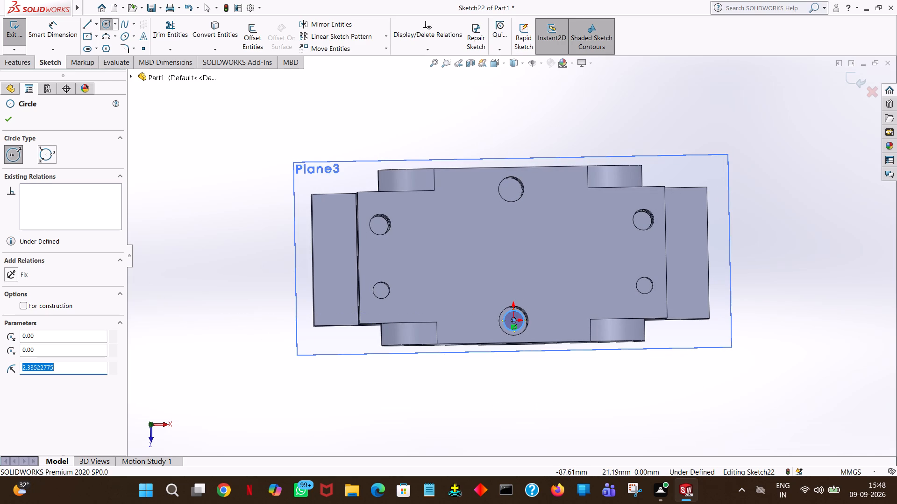
pyautogui.write('4.5/2')
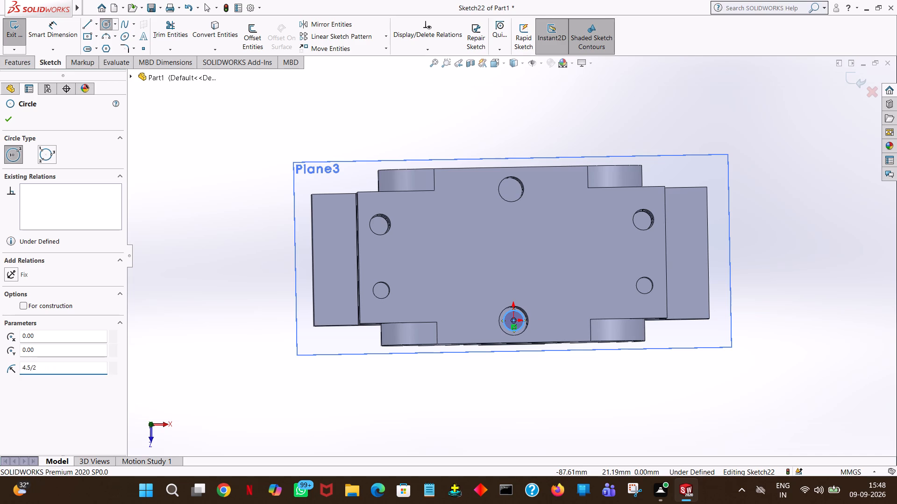
pyautogui.press('Return')
pyautogui.click(9, 119)
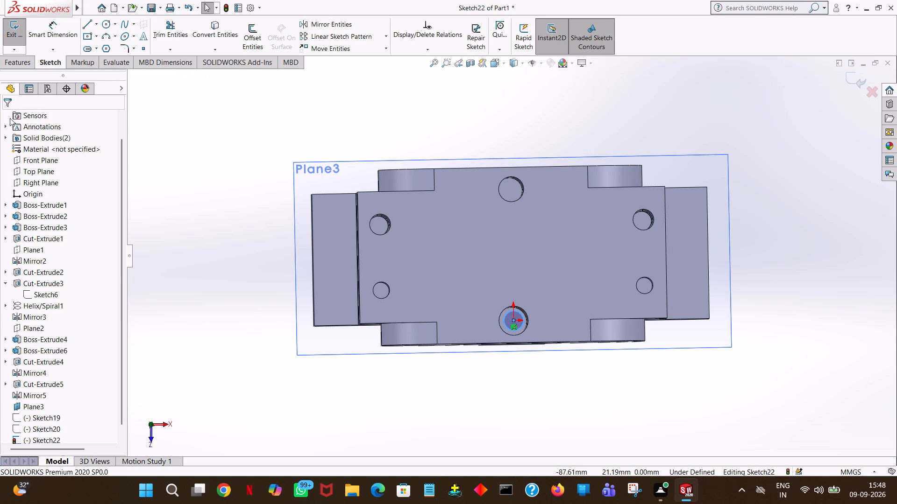
# Sketch a circle with a 2.25 mm radius centred on the larger corner hole at X 30, Y 22.5 mm.
pyautogui.click(101, 23)
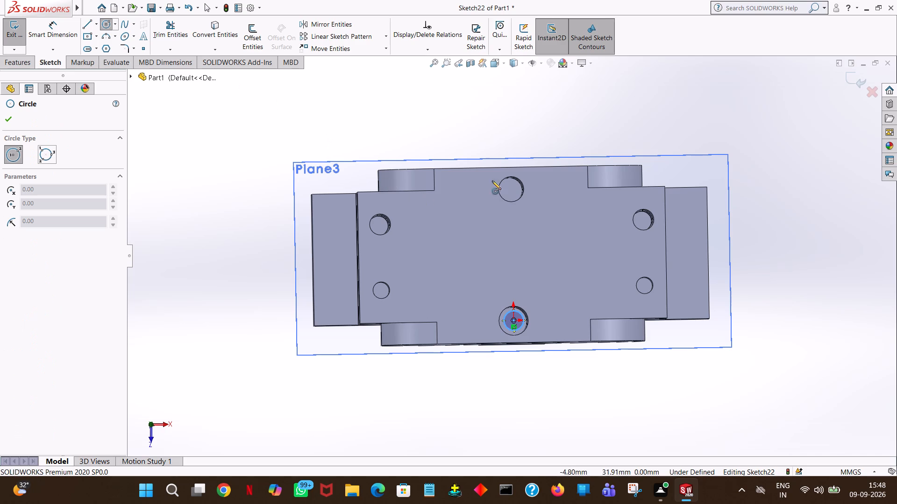
pyautogui.click(642, 219)
pyautogui.click(650, 213)
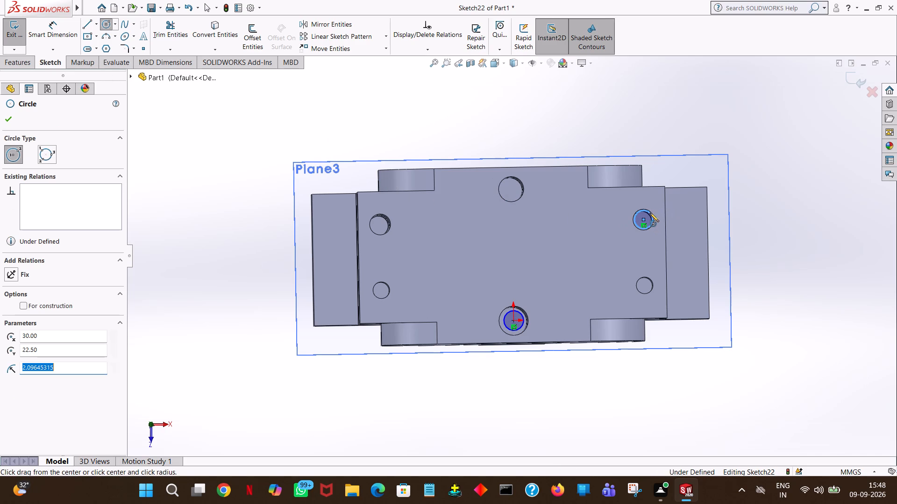
pyautogui.write('2.25')
pyautogui.press('Return')
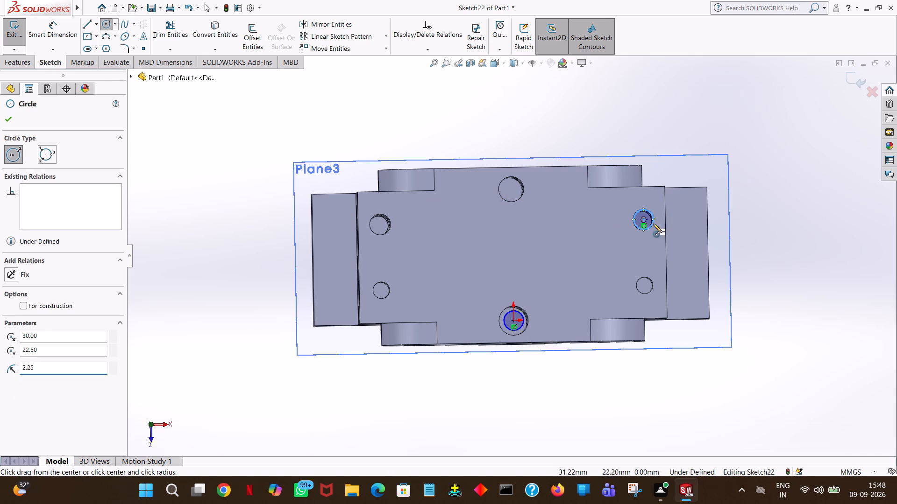
# Sketch a circle with a 2.25 mm radius centred on the corner hole at X 30, Y 7.5 mm.
pyautogui.click(645, 285)
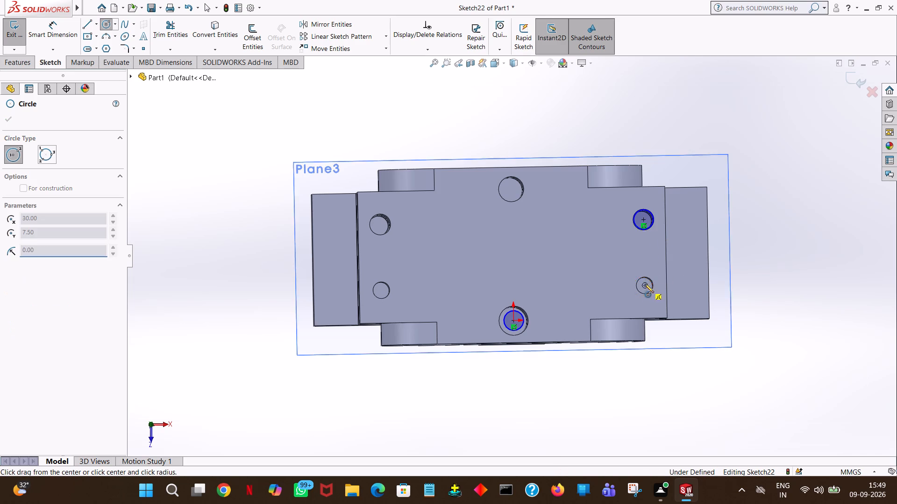
pyautogui.click(646, 277)
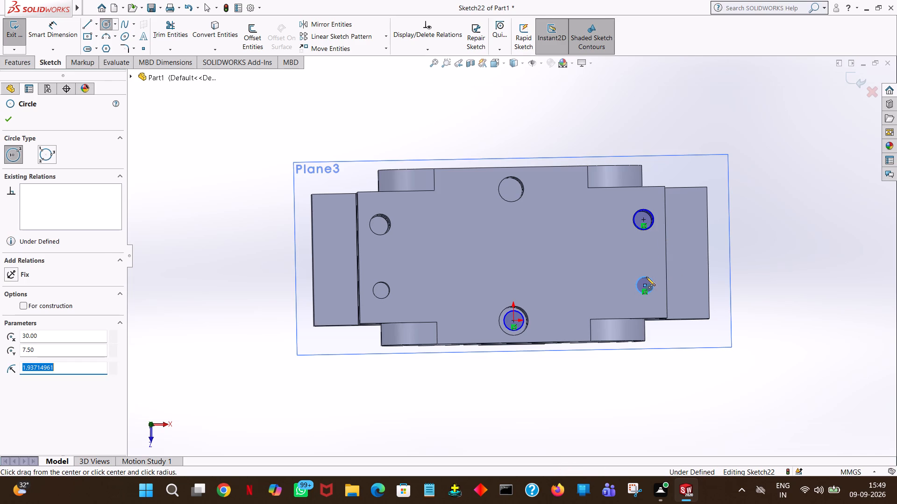
pyautogui.write('2.25')
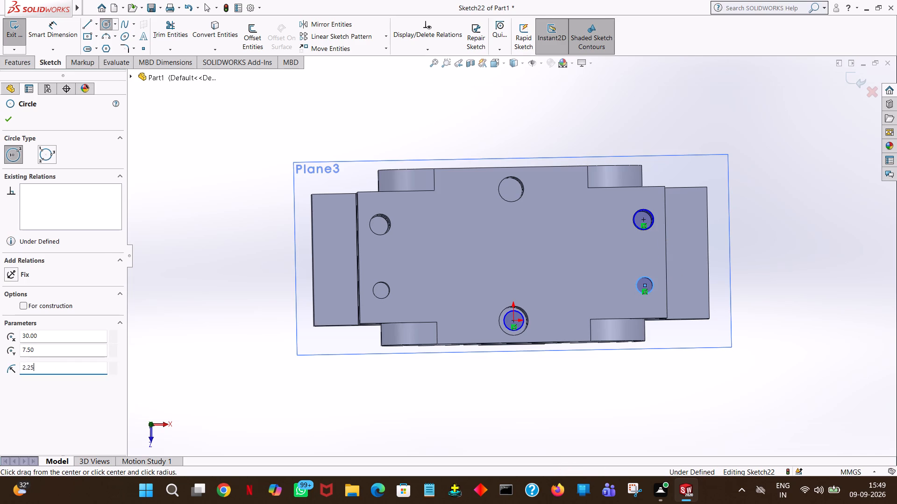
pyautogui.press('Return')
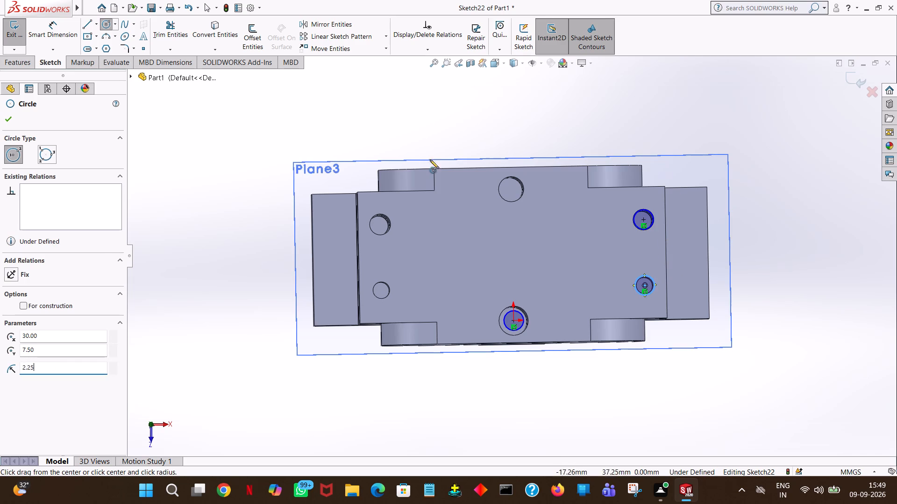
# Sketch a circle with a 2.25 mm radius centred on the middle hole at X 0, Y 30 mm.
pyautogui.click(511, 188)
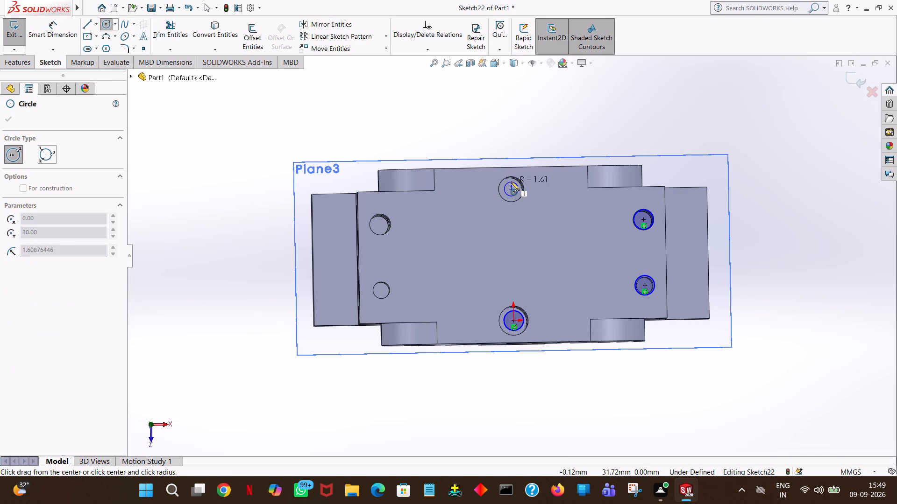
pyautogui.click(511, 182)
pyautogui.write('2.25')
pyautogui.press('Return')
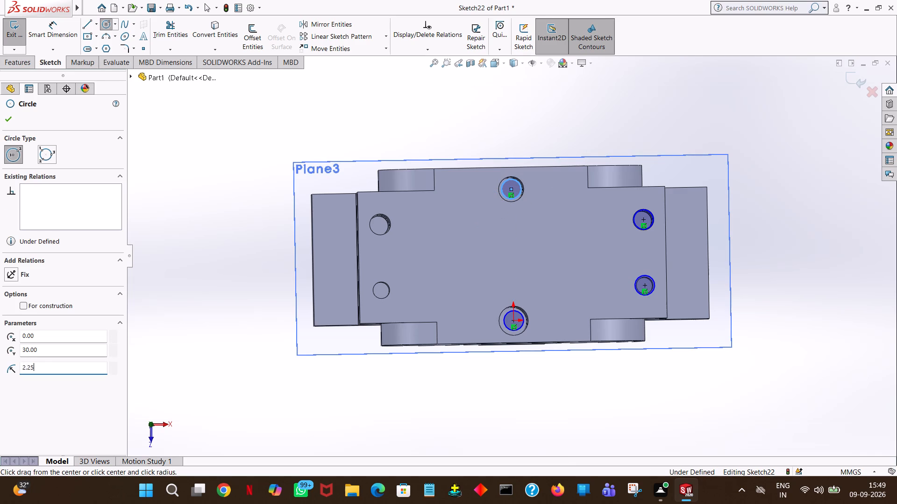
# Sketch a circle with a 2.25 mm radius centred on the corner hole at X -30, Y 7.5 mm.
pyautogui.click(381, 290)
pyautogui.click(381, 280)
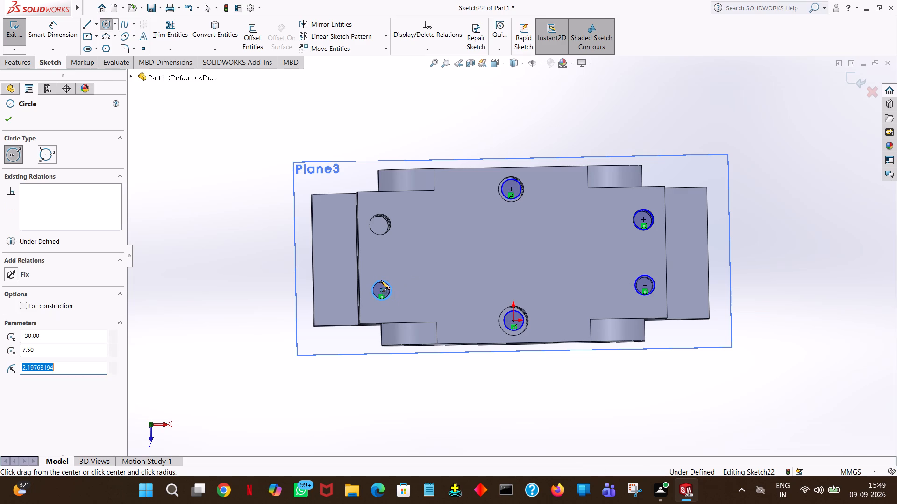
pyautogui.write('2.325')
pyautogui.press('BackSpace')
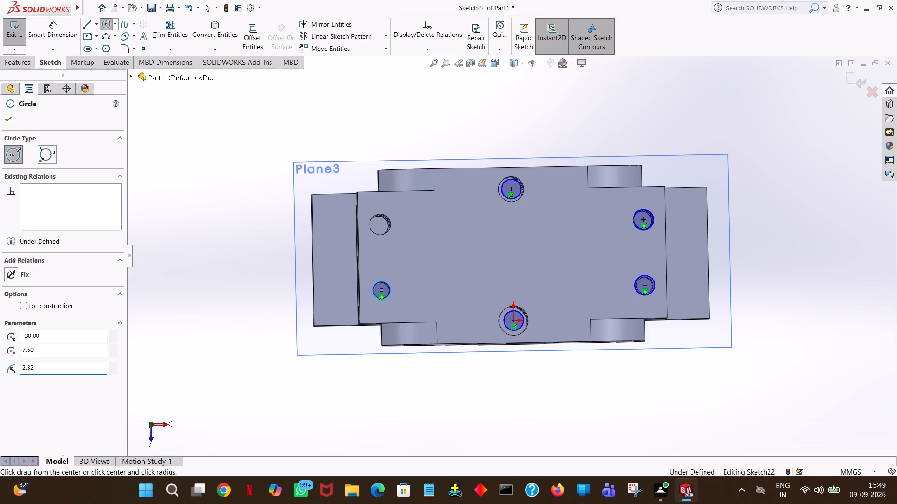
pyautogui.press('BackSpace')
pyautogui.press('BackSpace')
pyautogui.write('25')
pyautogui.press('Return')
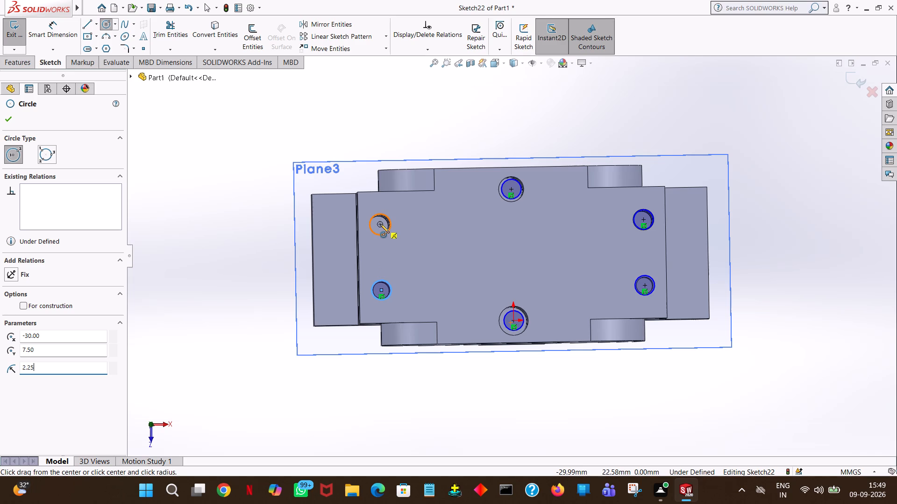
# Sketch a circle with a 2.25 mm radius centred on the corner hole at X -30, Y 22.5 mm and finish the Circle command.
pyautogui.click(378, 223)
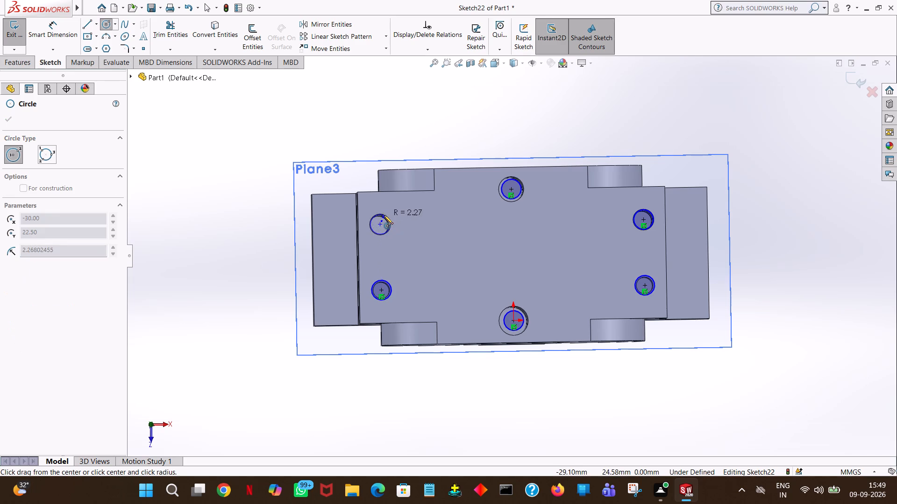
pyautogui.click(384, 215)
pyautogui.write('2.25')
pyautogui.press('Return')
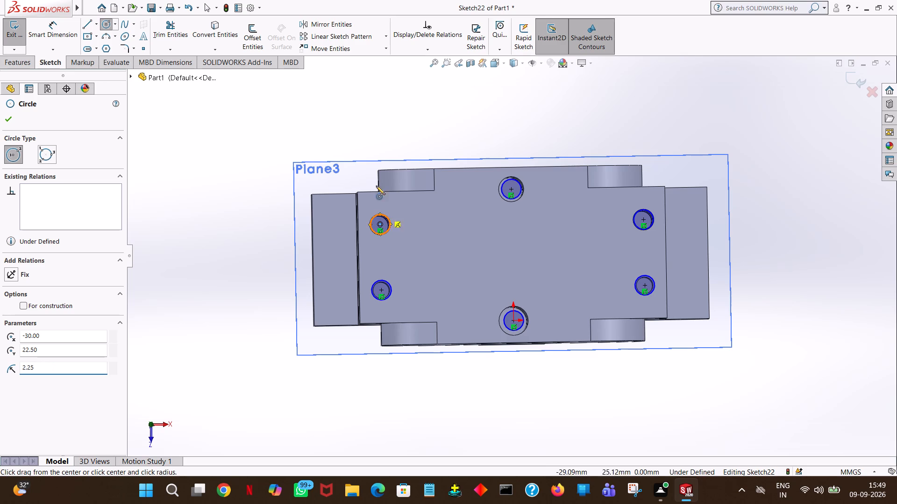
pyautogui.click(12, 121)
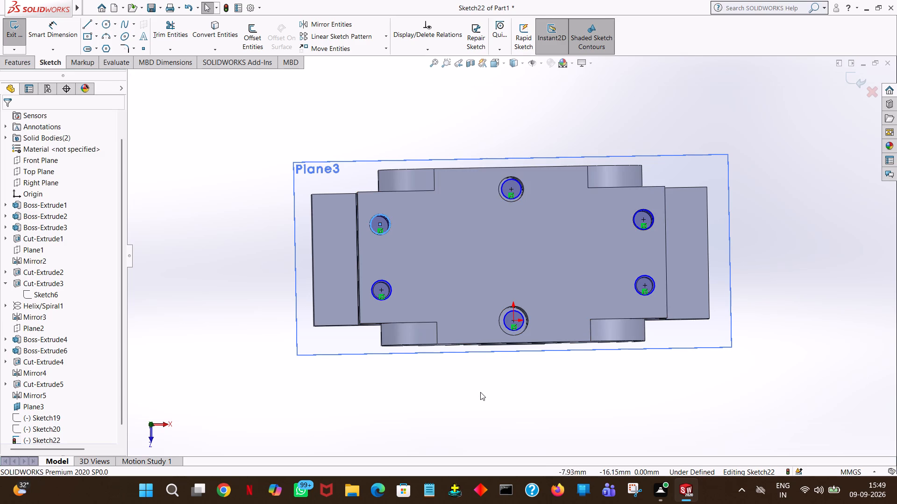
# Extrude the six sketched circles as a blind boss 25 mm deep from the sketch plane.
pyautogui.moveTo(480, 392); pyautogui.dragTo(495, 186, button='middle')
pyautogui.click(743, 196)
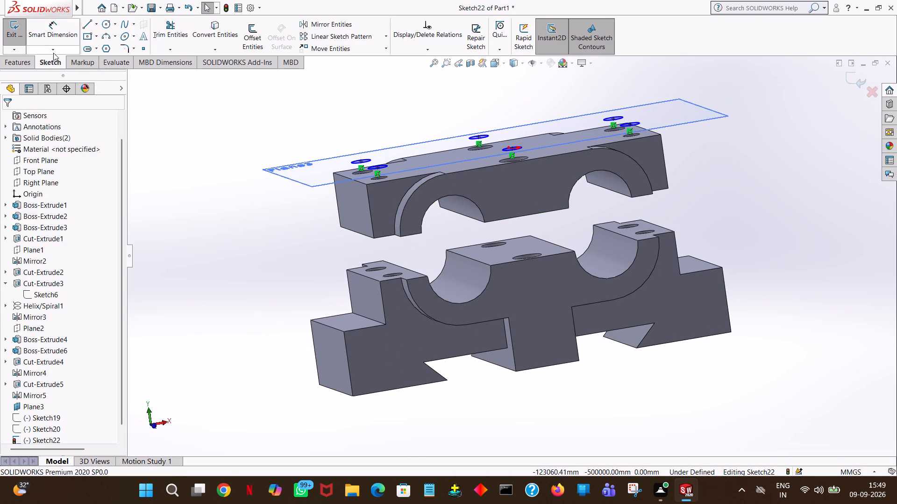
pyautogui.click(13, 62)
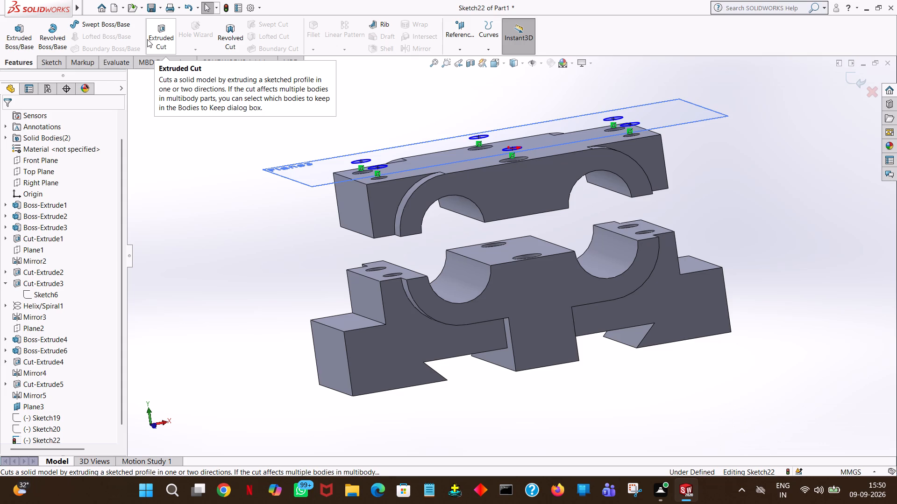
pyautogui.click(28, 36)
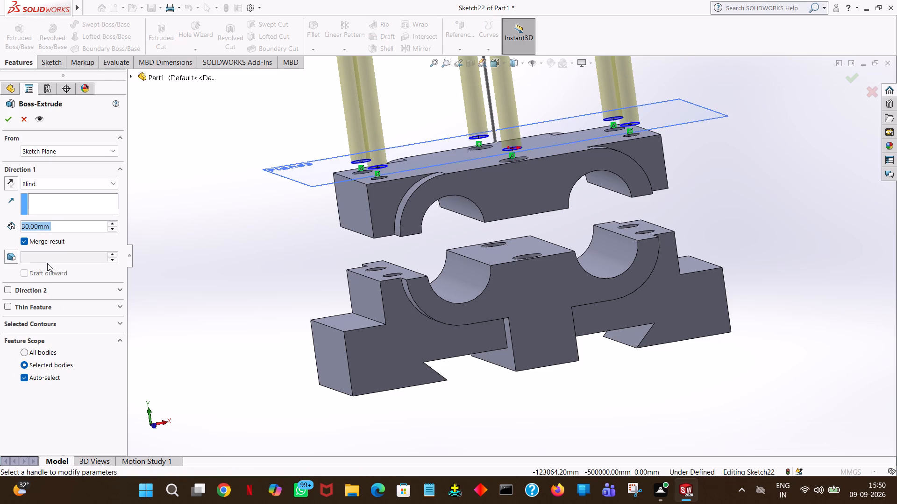
pyautogui.write('25')
pyautogui.press('Return')
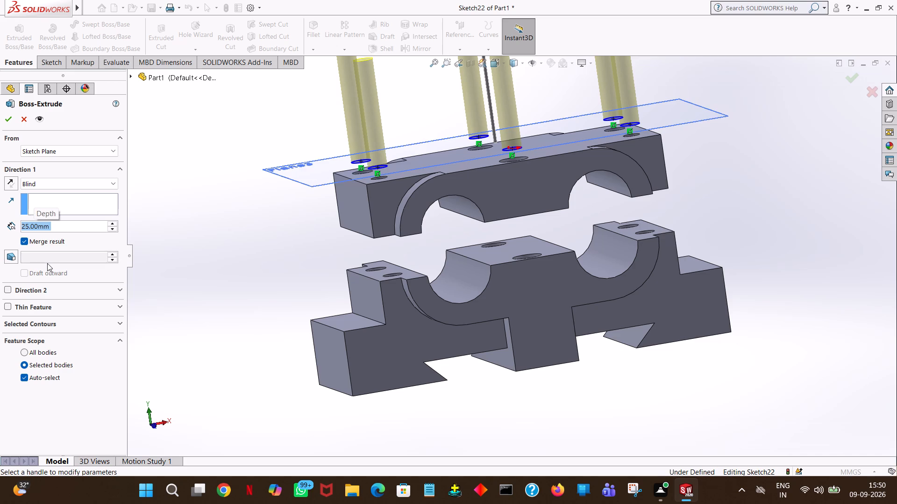
pyautogui.click(157, 191)
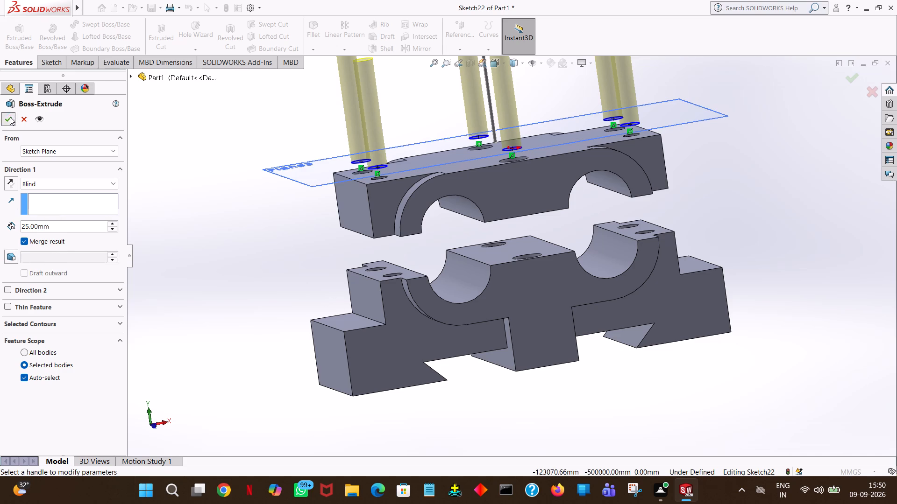
pyautogui.click(10, 117)
pyautogui.click(185, 134)
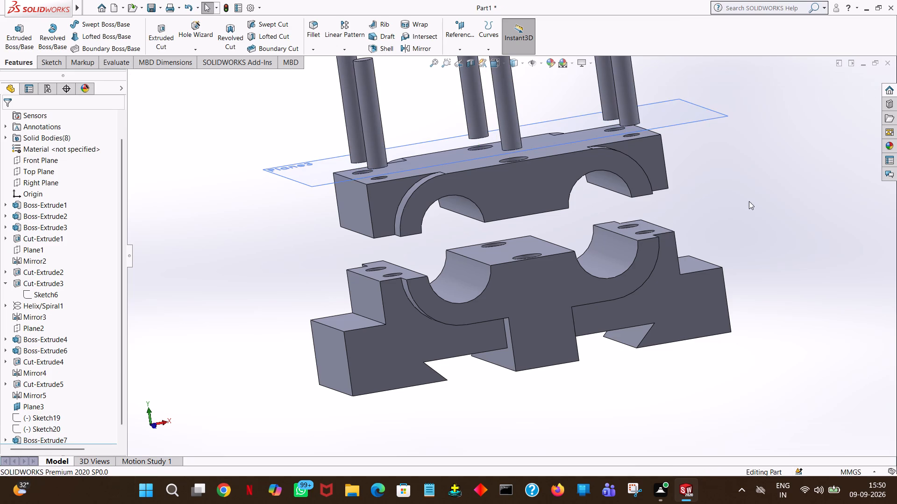
# Start a boss extrude sketch on the end face of the pin above the middle hole opposite the origin.
pyautogui.moveTo(753, 210); pyautogui.dragTo(777, 433, button='middle')
pyautogui.moveTo(746, 324); pyautogui.dragTo(716, 297, button='middle')
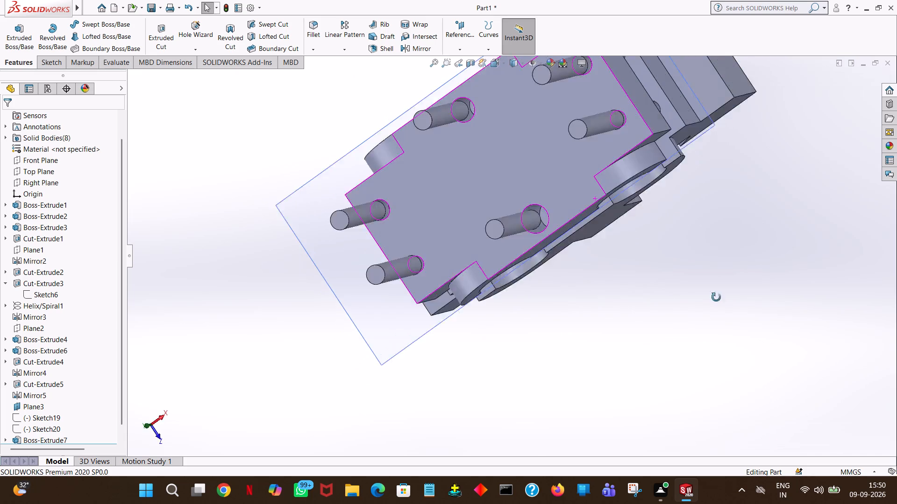
pyautogui.moveTo(716, 297); pyautogui.dragTo(741, 308, button='middle')
pyautogui.click(745, 257)
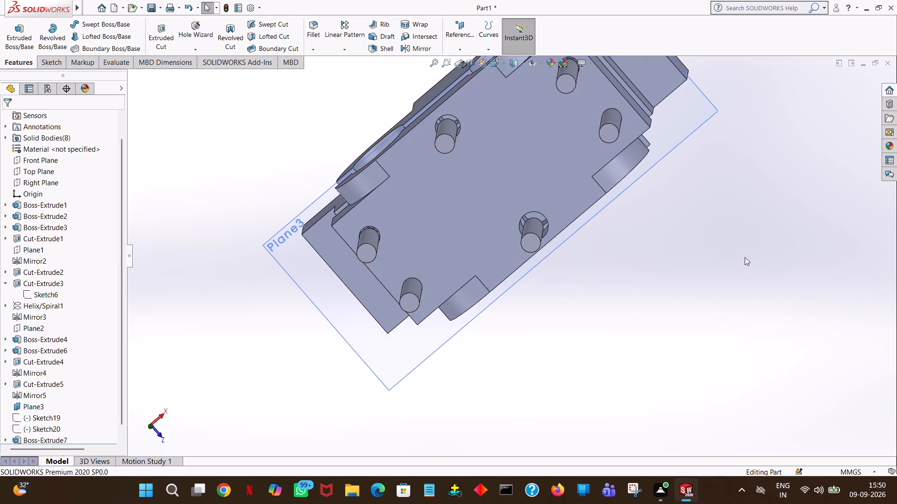
pyautogui.click(448, 145)
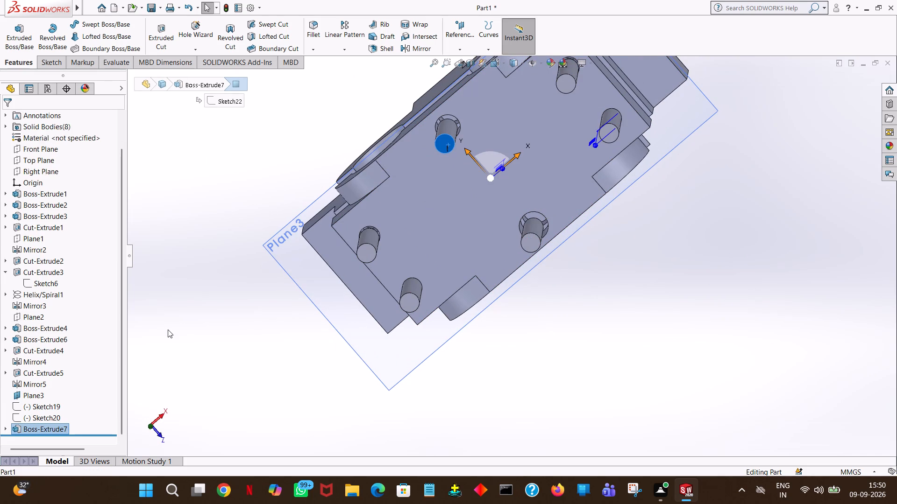
pyautogui.click(143, 226)
pyautogui.click(14, 36)
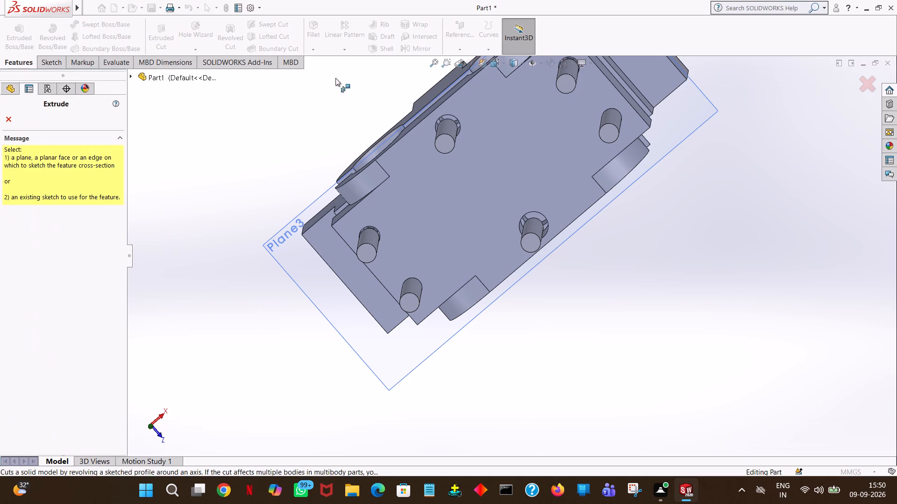
pyautogui.click(447, 147)
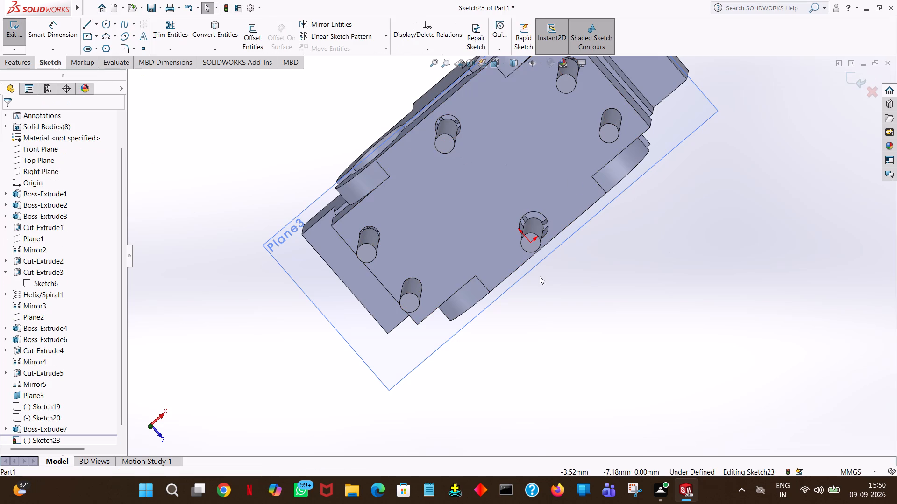
pyautogui.press('space')
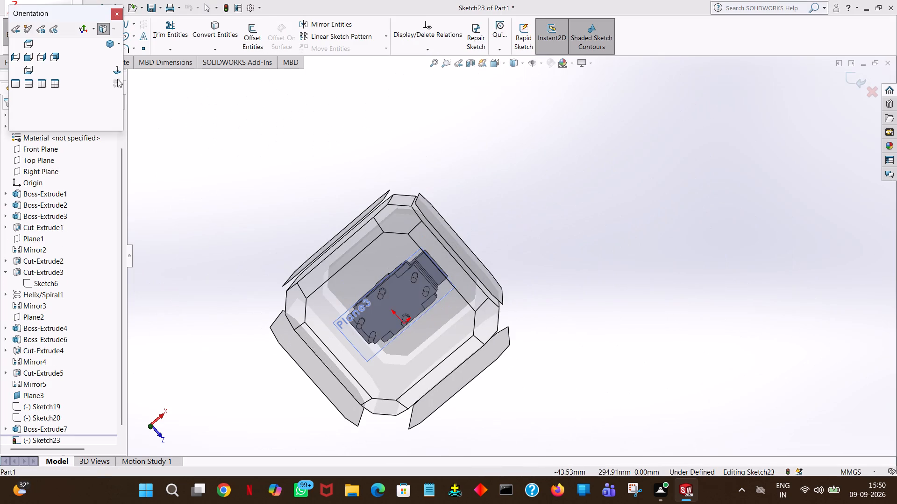
pyautogui.click(117, 74)
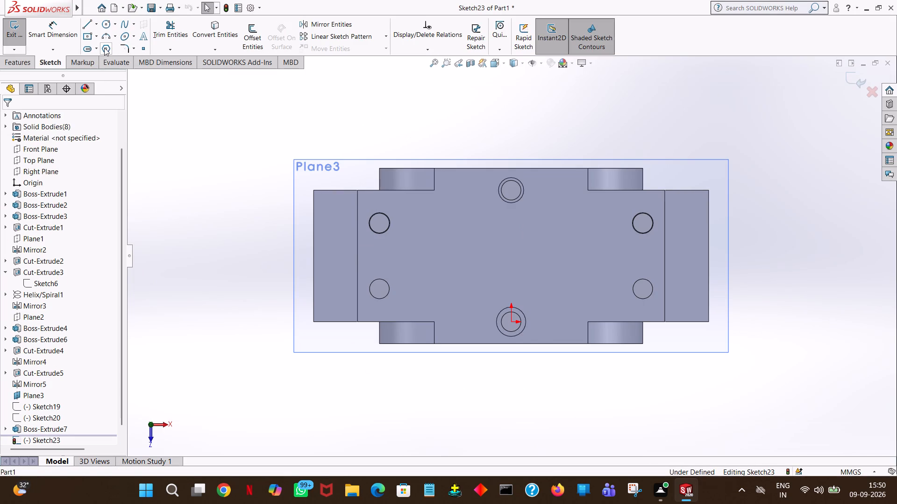
# Sketch a six-sided polygon centred on that pin's end at X 0, Y 30 mm, with a 7 mm inscribed circle and 90° angle.
pyautogui.click(104, 48)
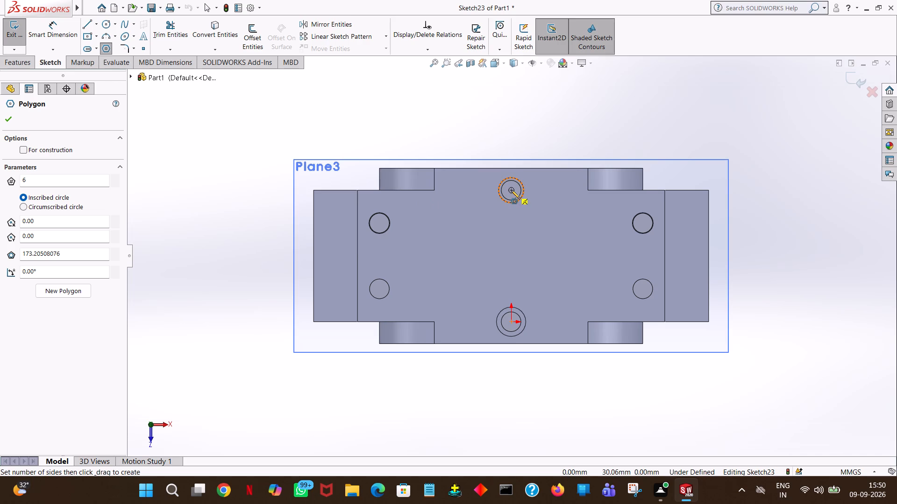
pyautogui.click(511, 190)
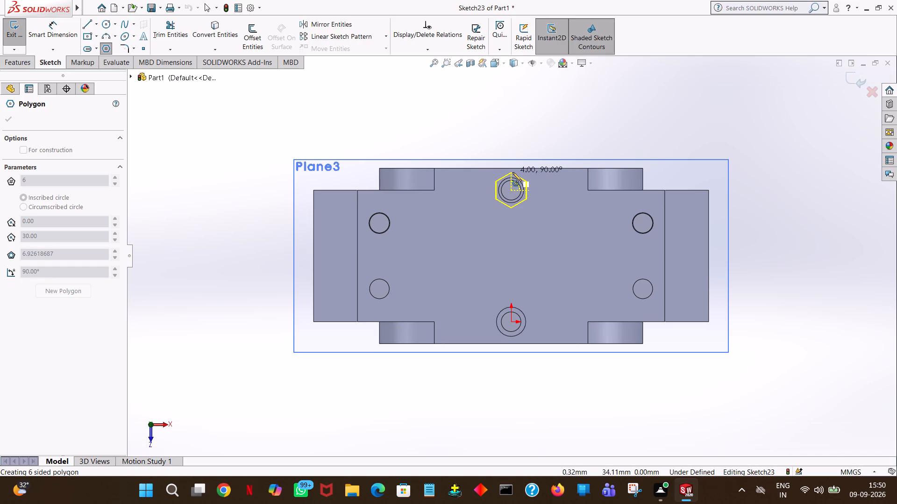
pyautogui.click(513, 172)
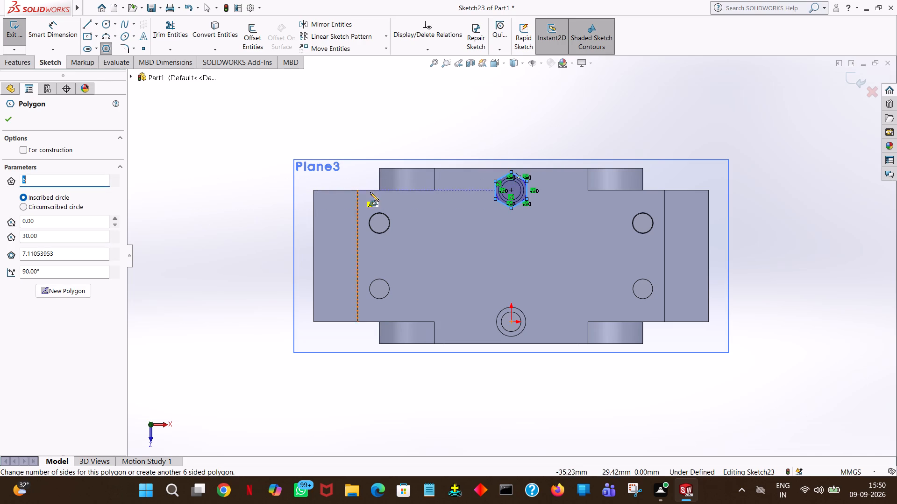
pyautogui.doubleClick(62, 256)
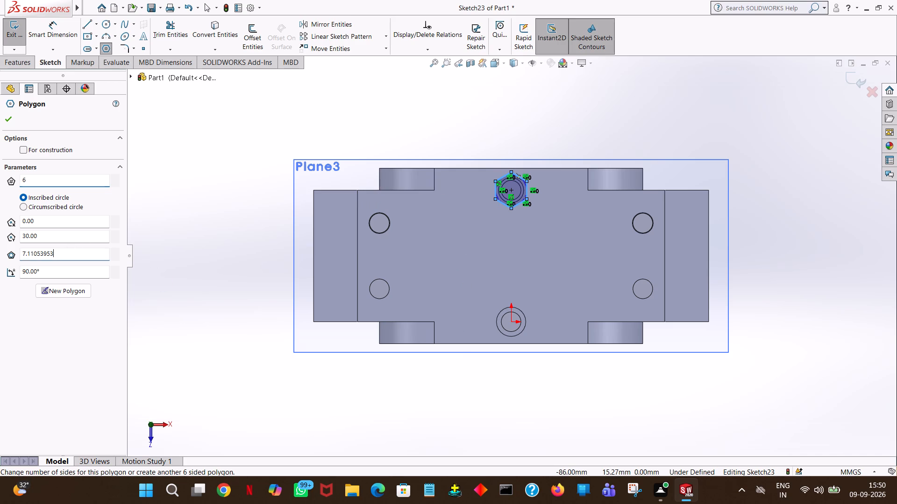
pyautogui.press('7')
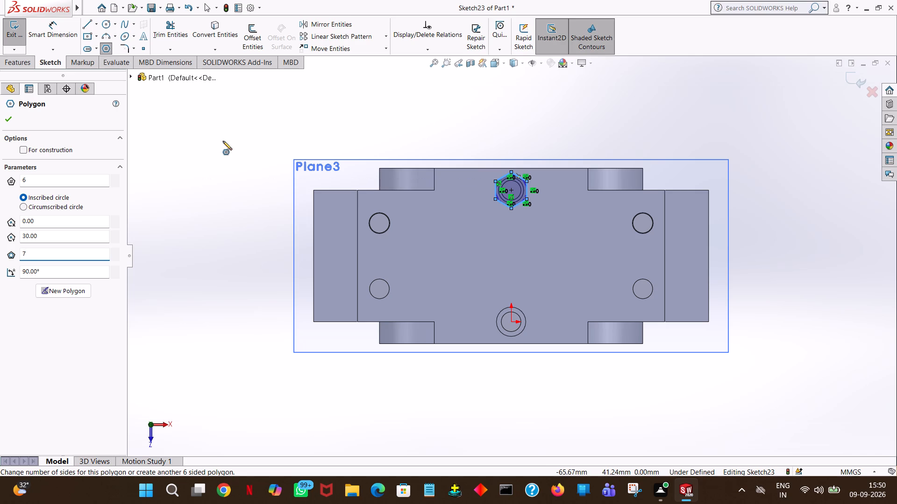
pyautogui.click(10, 122)
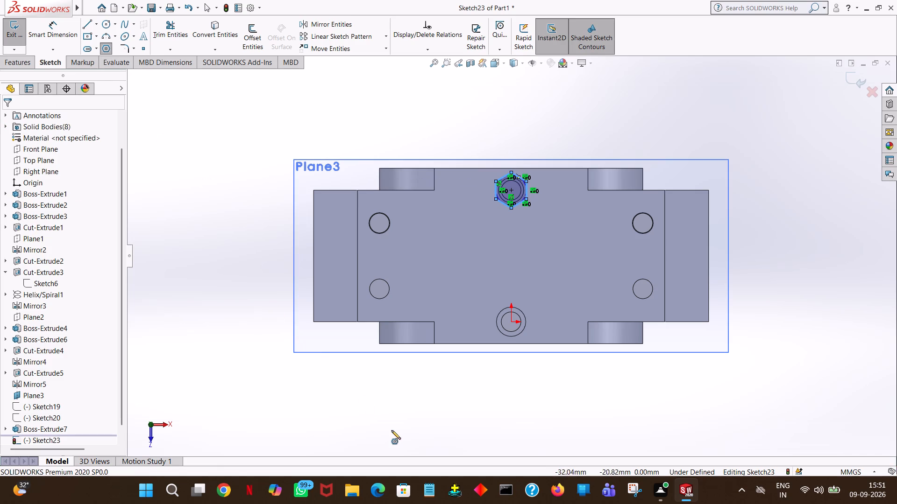
pyautogui.moveTo(393, 429); pyautogui.dragTo(417, 296, button='middle')
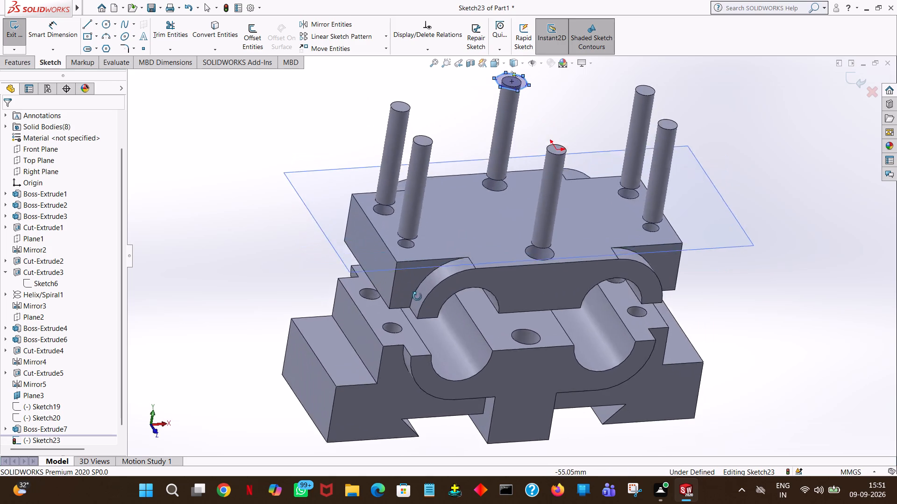
pyautogui.moveTo(417, 296); pyautogui.dragTo(405, 425, button='middle')
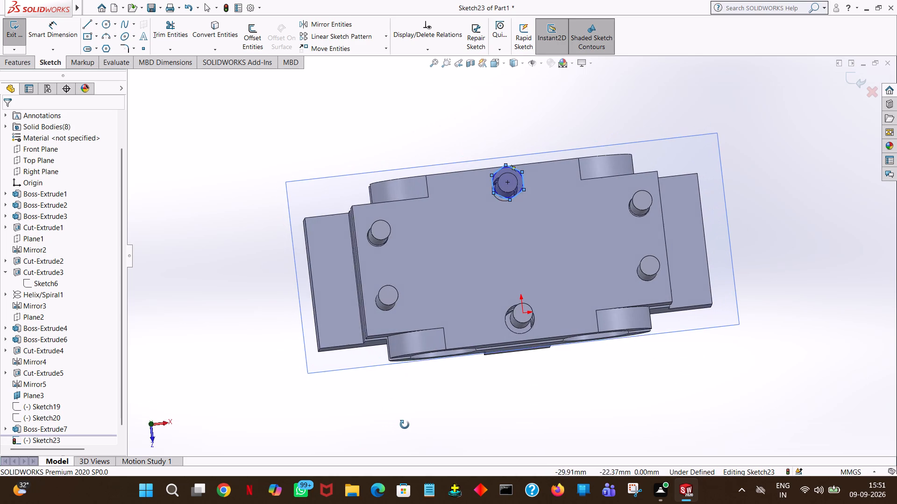
pyautogui.moveTo(405, 425); pyautogui.dragTo(406, 423, button='middle')
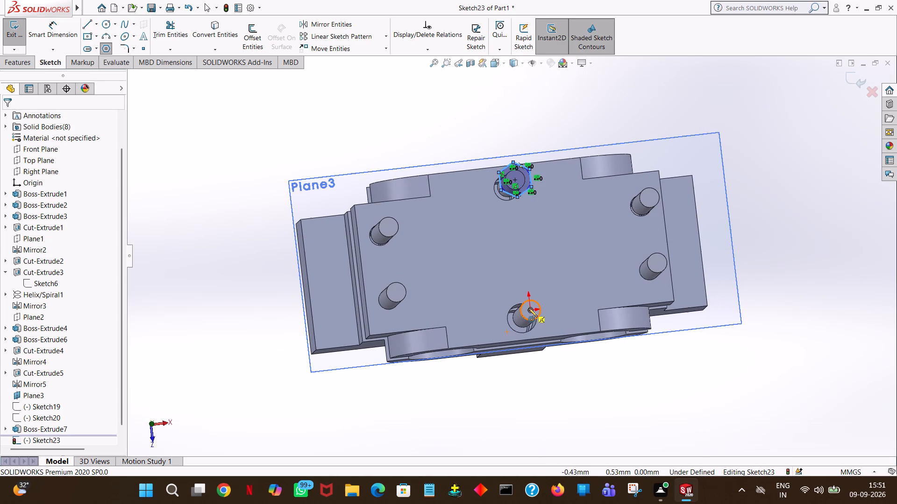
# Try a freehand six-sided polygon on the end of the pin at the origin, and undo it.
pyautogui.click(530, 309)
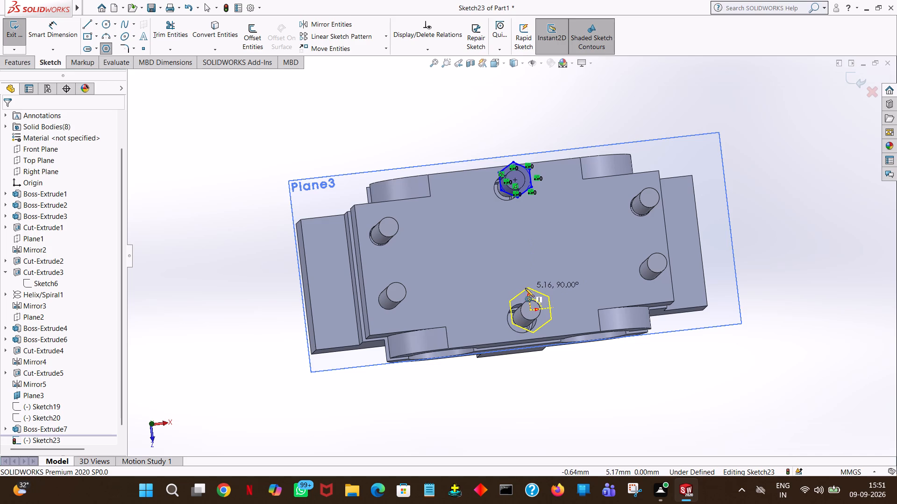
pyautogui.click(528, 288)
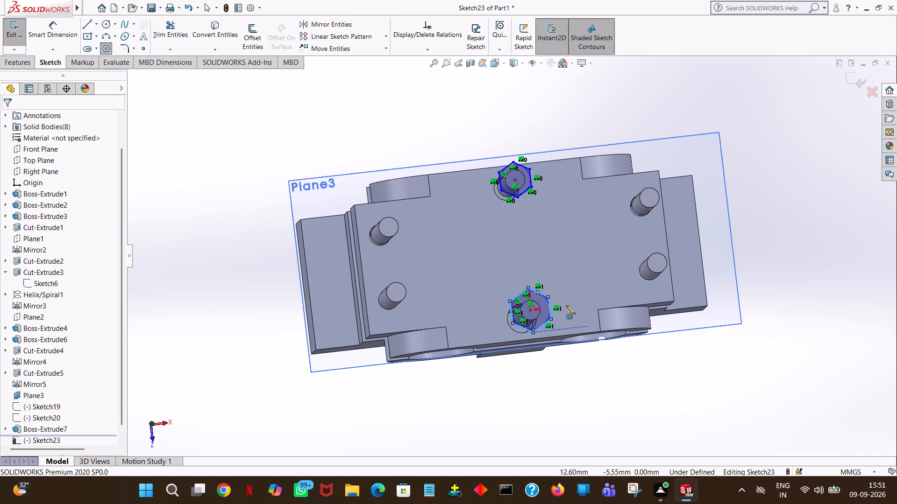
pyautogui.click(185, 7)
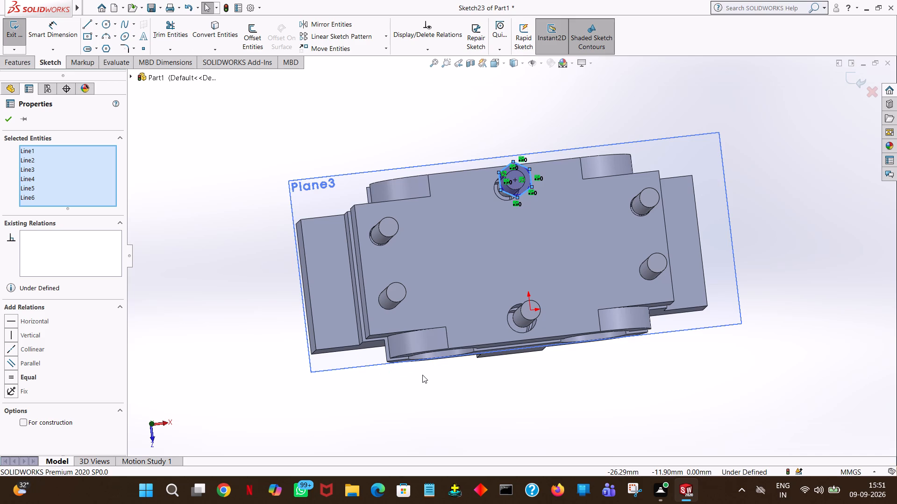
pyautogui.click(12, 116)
# Sketch a six-sided polygon centred on the origin pin's end, viewed normal to the sketch, with a 7 mm inscribed circle and 90° angle.
pyautogui.press('space')
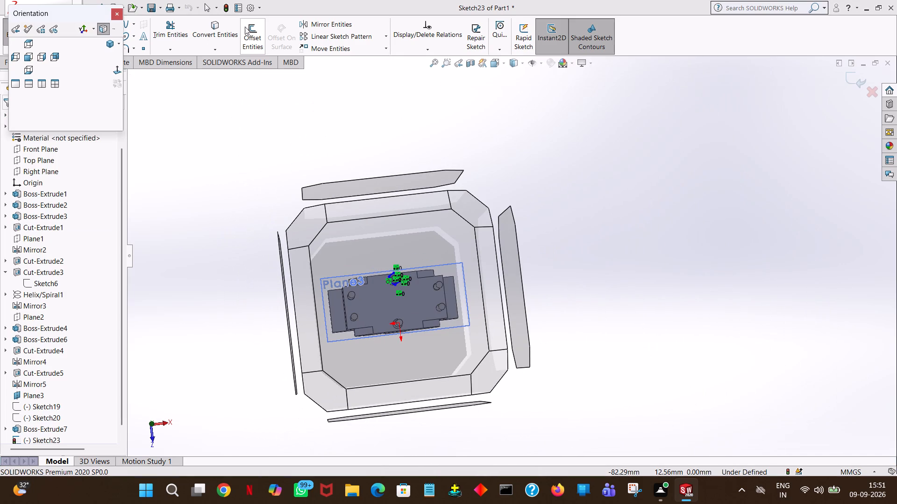
pyautogui.click(116, 69)
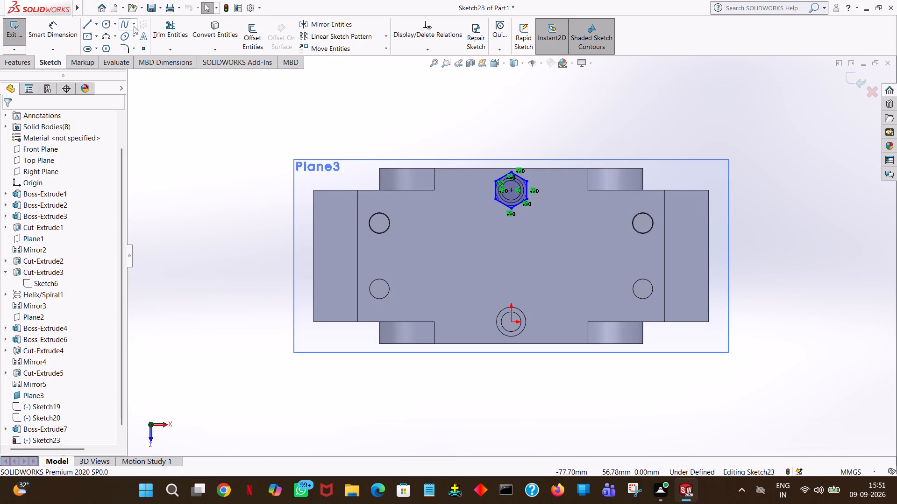
pyautogui.click(105, 49)
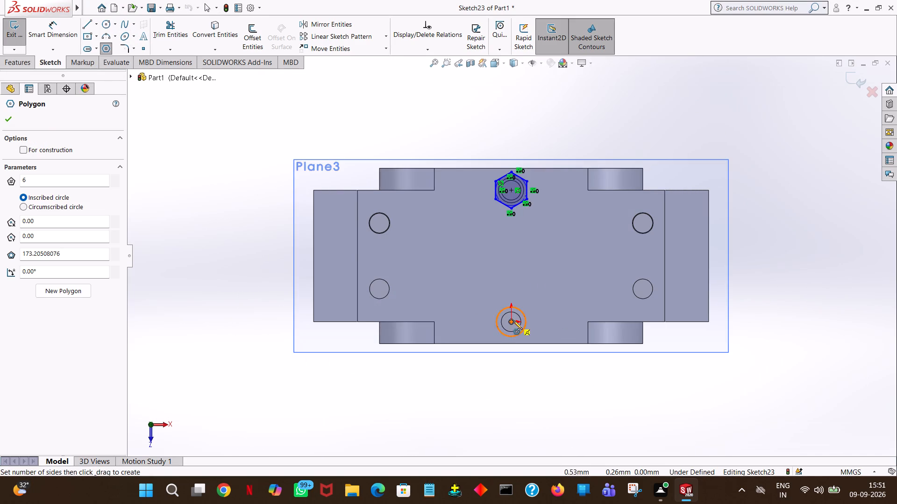
pyautogui.click(512, 322)
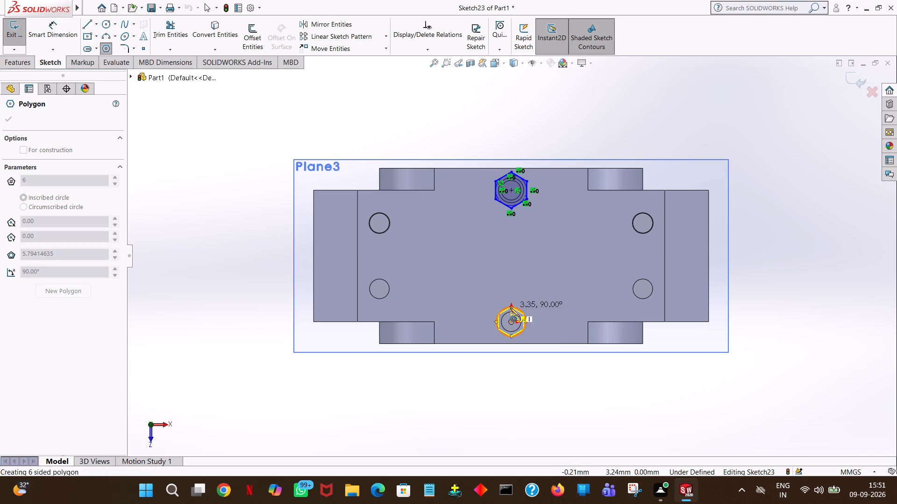
pyautogui.click(510, 302)
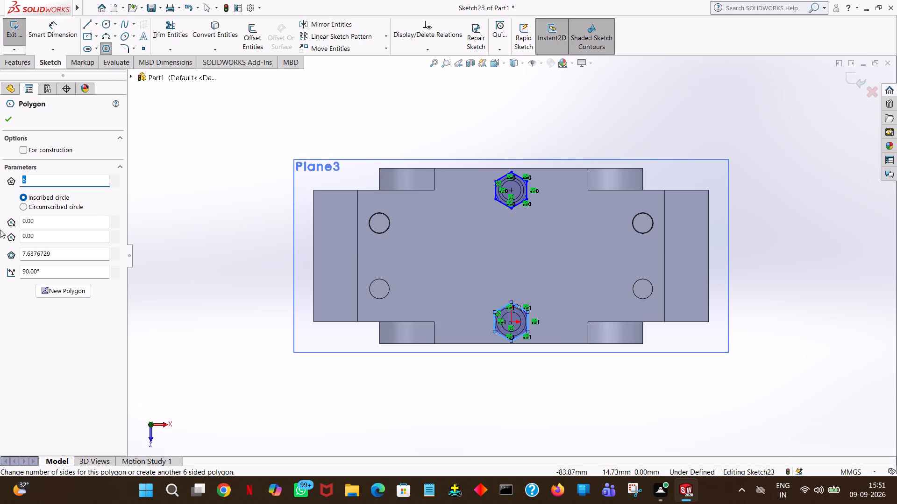
pyautogui.doubleClick(79, 253)
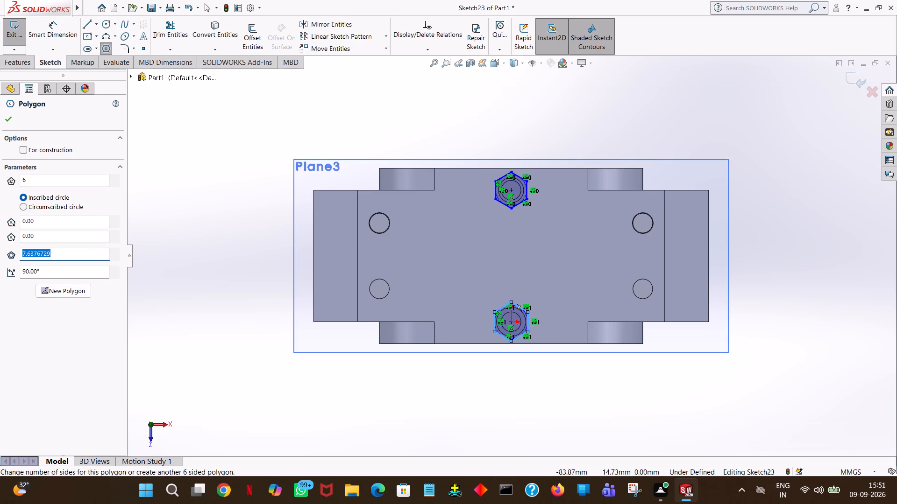
pyautogui.press('7')
pyautogui.click(14, 116)
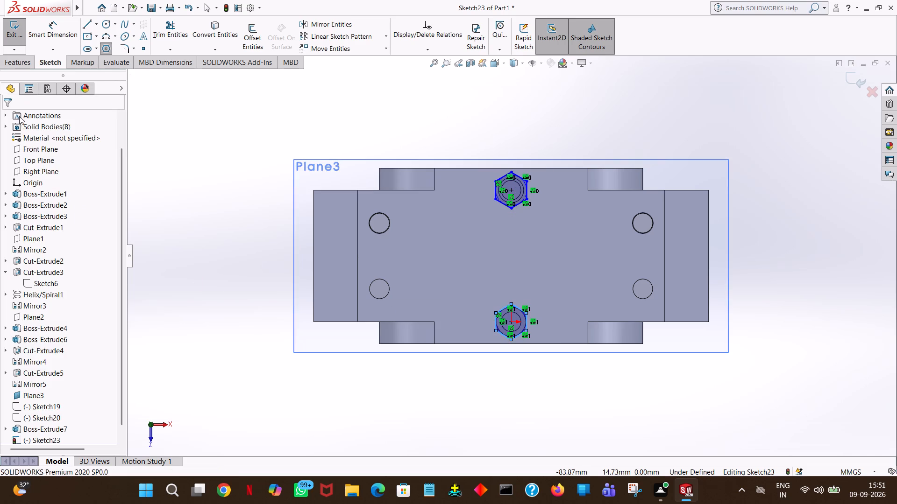
pyautogui.click(201, 222)
pyautogui.rightClick(193, 261)
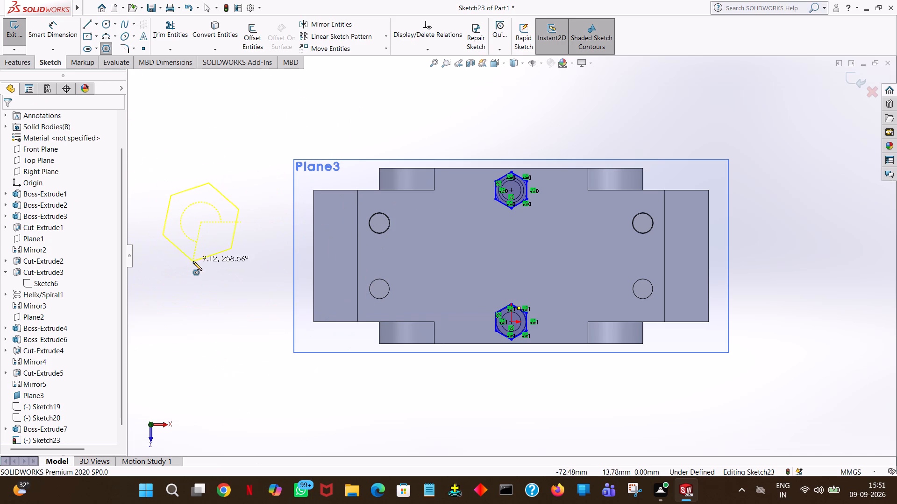
pyautogui.click(236, 272)
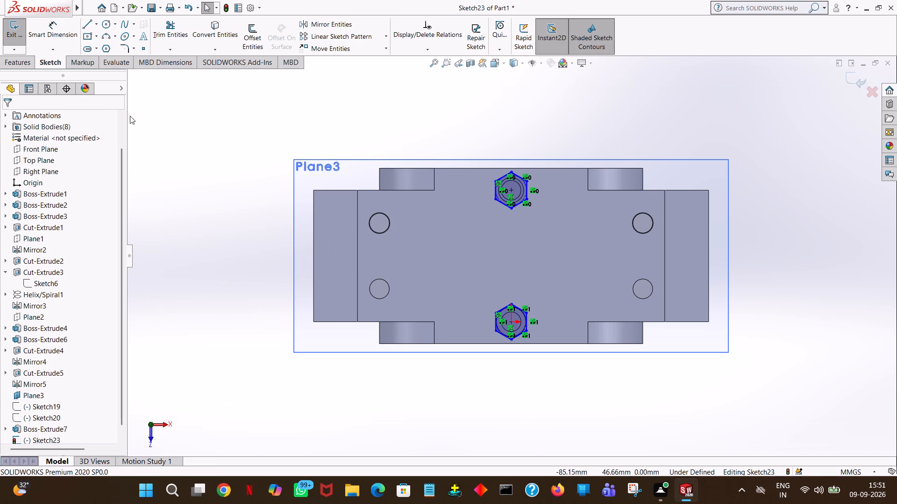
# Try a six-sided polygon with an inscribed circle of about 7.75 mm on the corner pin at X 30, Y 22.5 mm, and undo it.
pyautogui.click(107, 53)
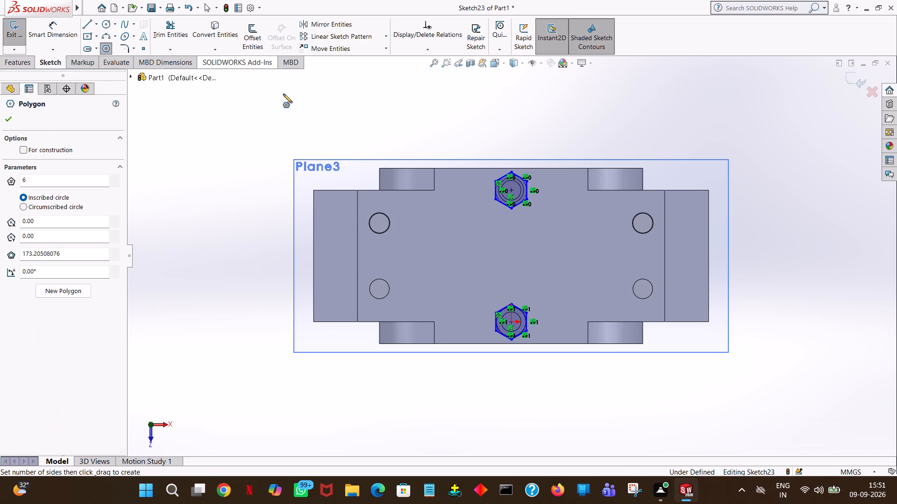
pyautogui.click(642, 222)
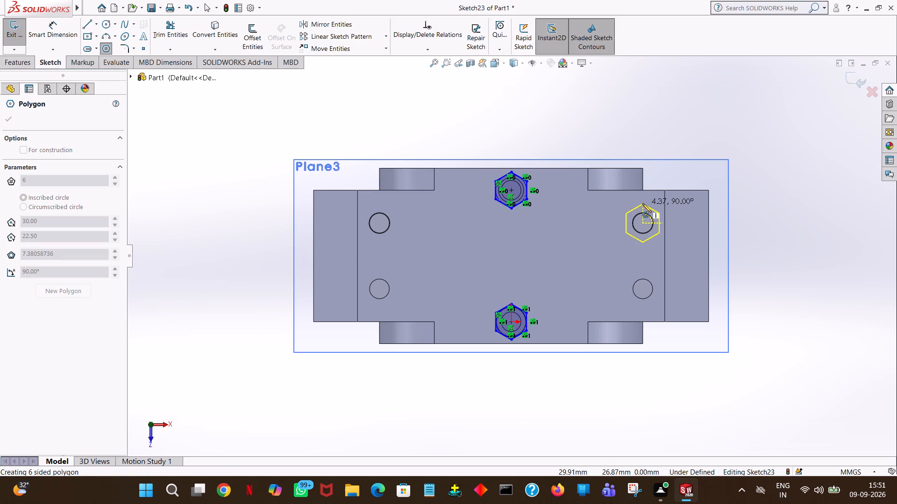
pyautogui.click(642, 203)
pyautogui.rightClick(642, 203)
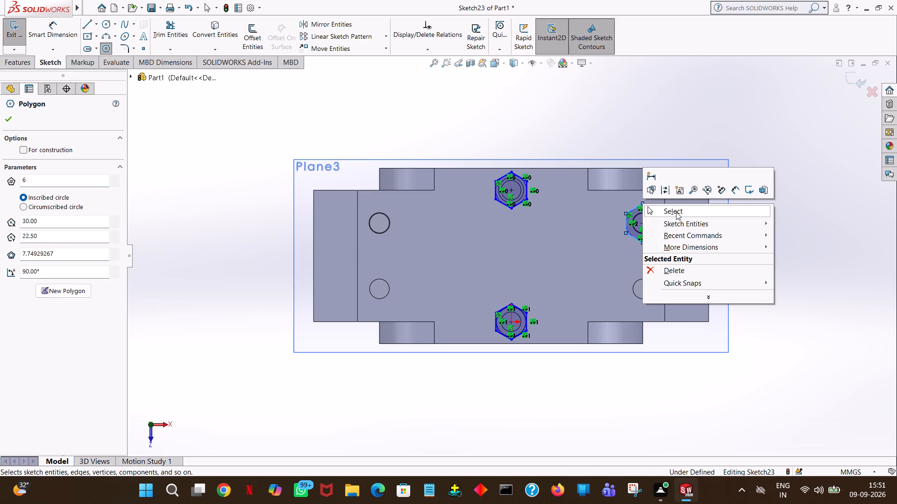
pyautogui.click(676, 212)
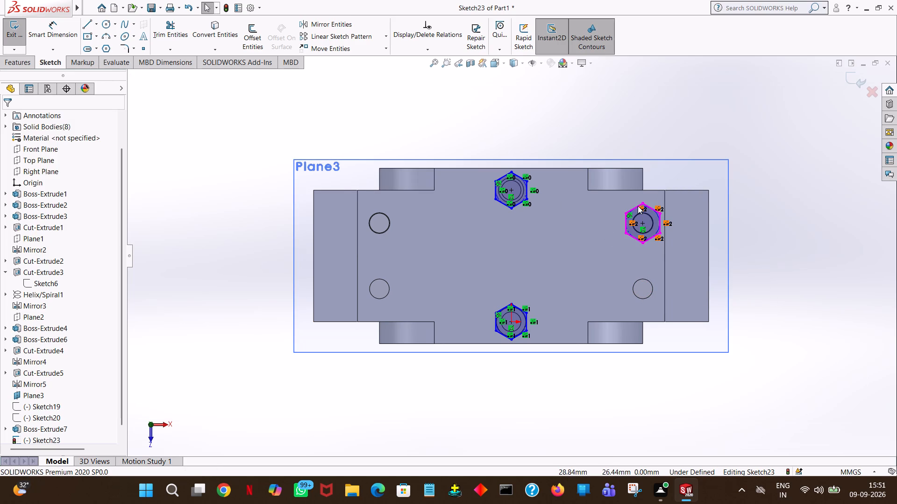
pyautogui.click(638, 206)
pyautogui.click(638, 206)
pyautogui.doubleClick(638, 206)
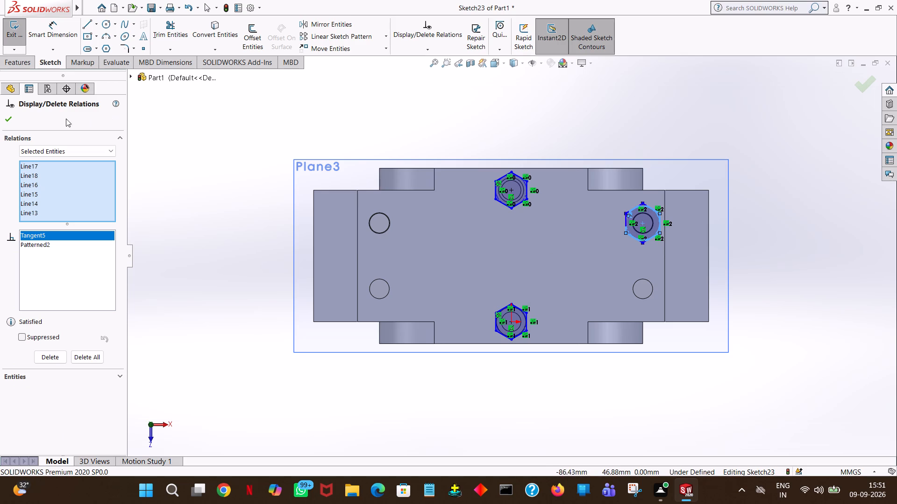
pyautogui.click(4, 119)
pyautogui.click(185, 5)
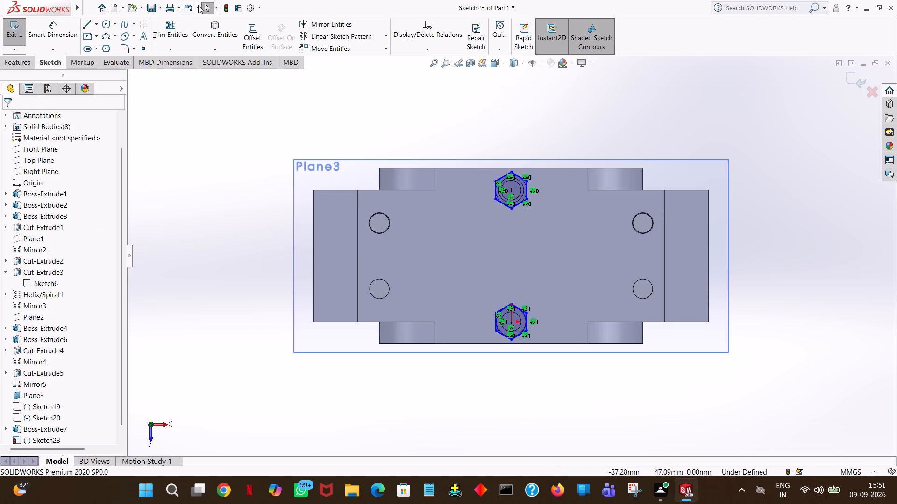
# Sketch a six-sided polygon centred on the corner pin at X 30, Y 22.5 mm, with a 7 mm inscribed circle and 90° angle.
pyautogui.click(105, 49)
pyautogui.click(643, 223)
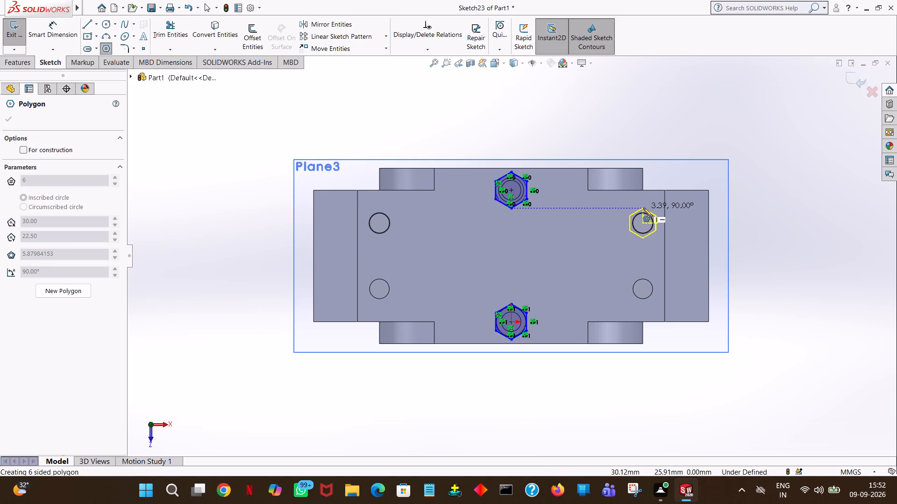
pyautogui.click(643, 204)
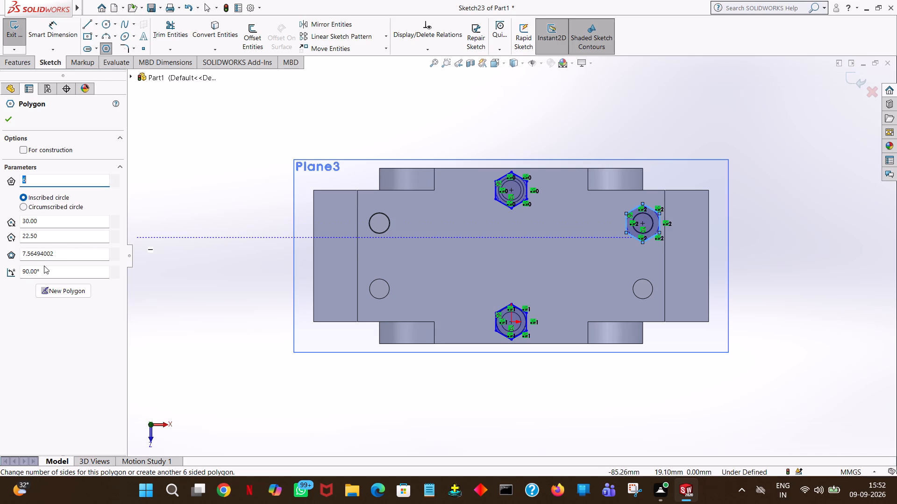
pyautogui.doubleClick(59, 253)
pyautogui.press('7')
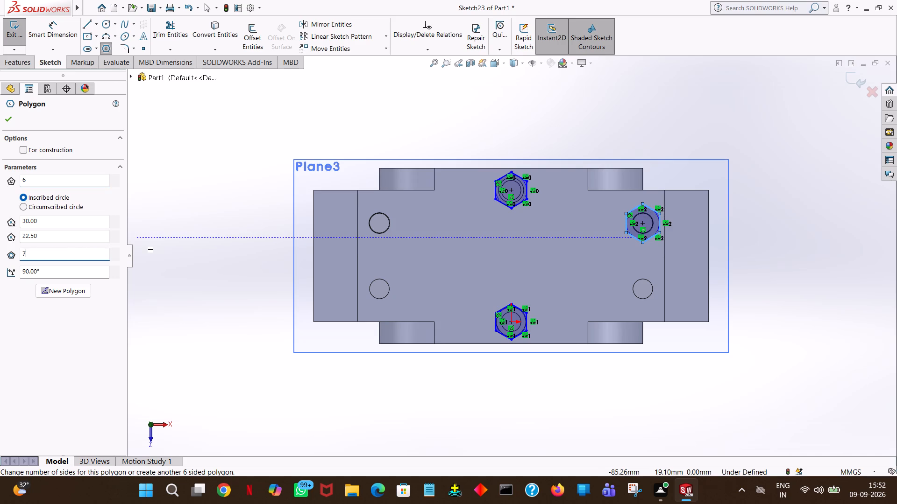
pyautogui.click(5, 119)
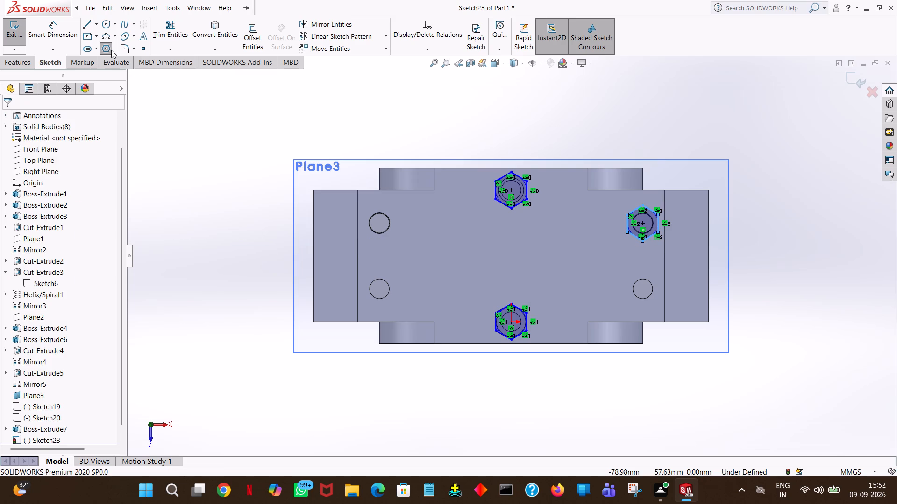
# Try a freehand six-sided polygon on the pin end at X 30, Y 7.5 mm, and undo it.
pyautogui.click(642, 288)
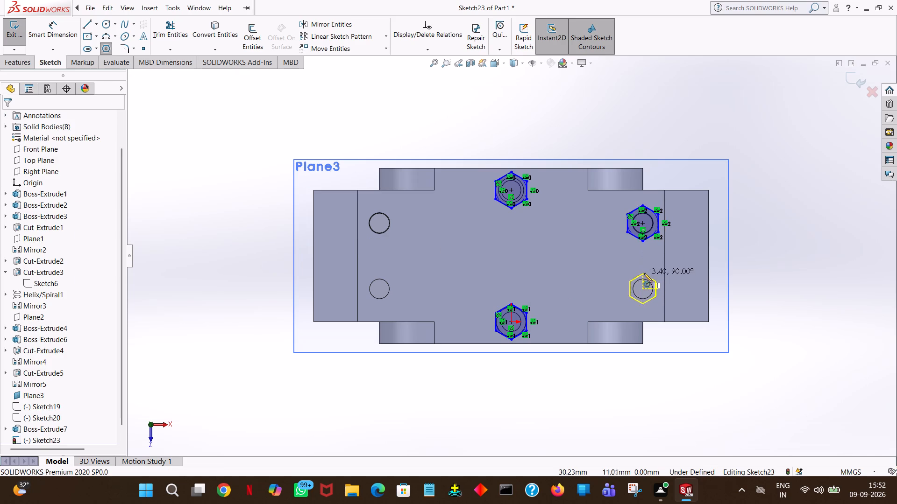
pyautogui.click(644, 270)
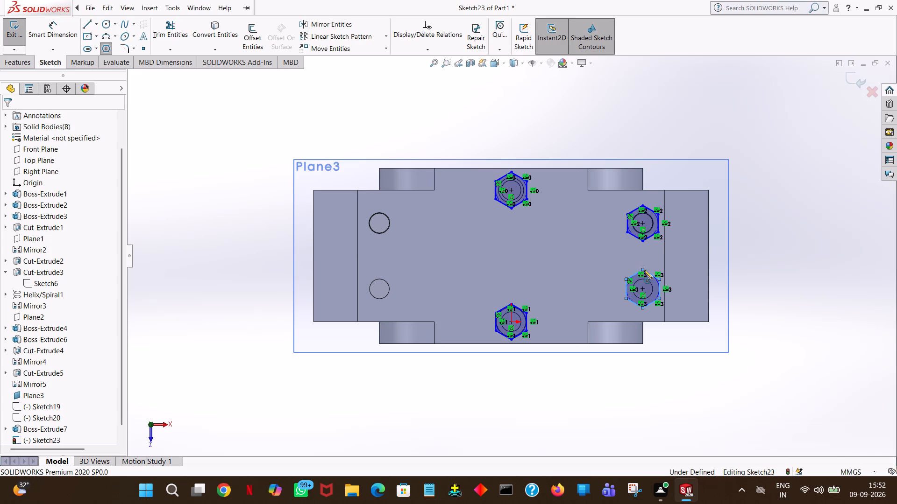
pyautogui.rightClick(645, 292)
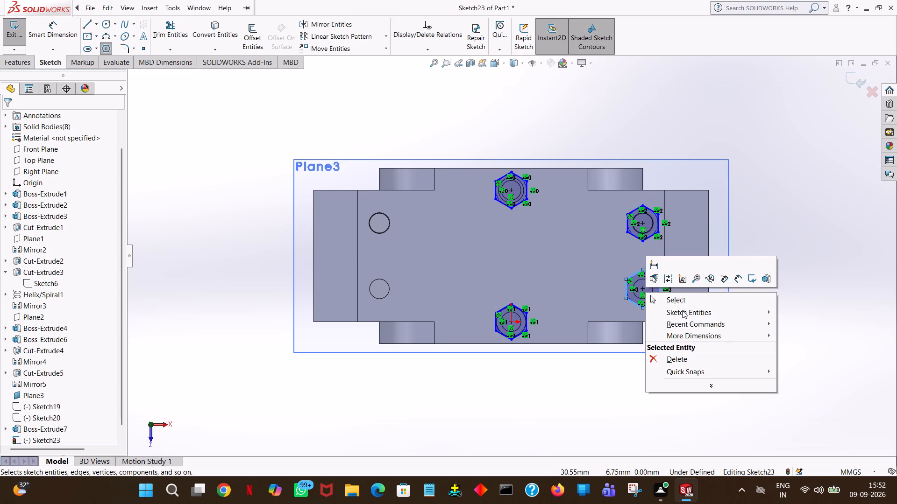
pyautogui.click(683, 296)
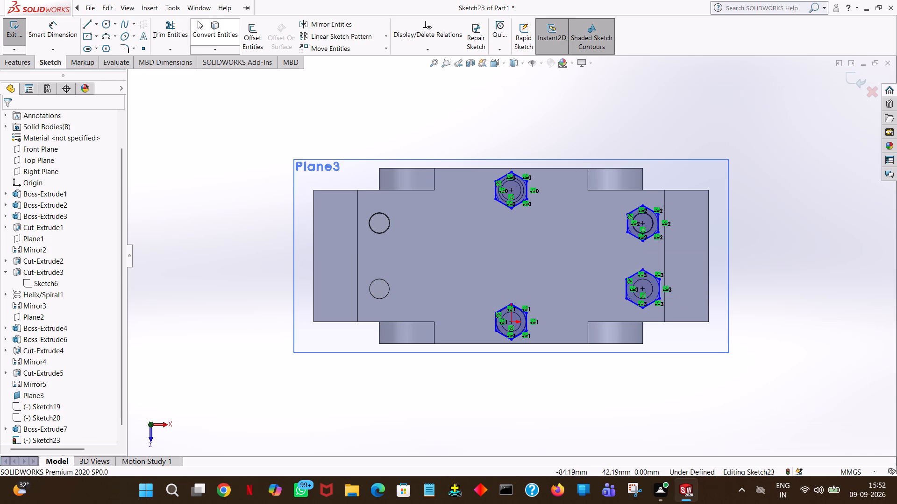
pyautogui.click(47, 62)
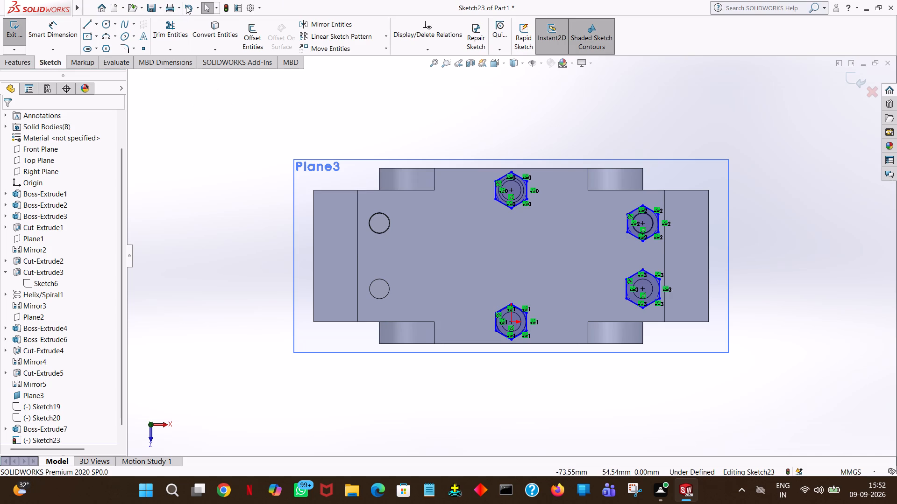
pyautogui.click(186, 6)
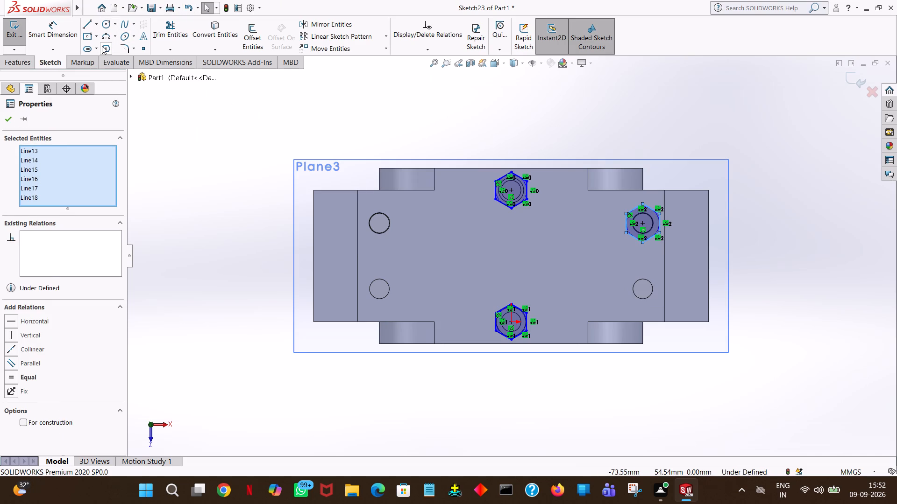
# Sketch a six-sided polygon centred on the pin end at X 30, Y 7.5 mm, with a 7 mm inscribed circle and 90° angle.
pyautogui.click(102, 46)
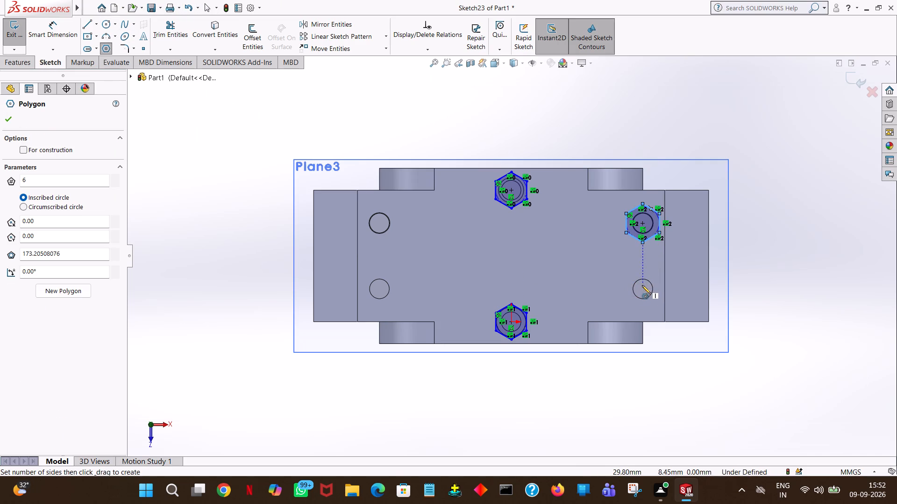
pyautogui.click(643, 288)
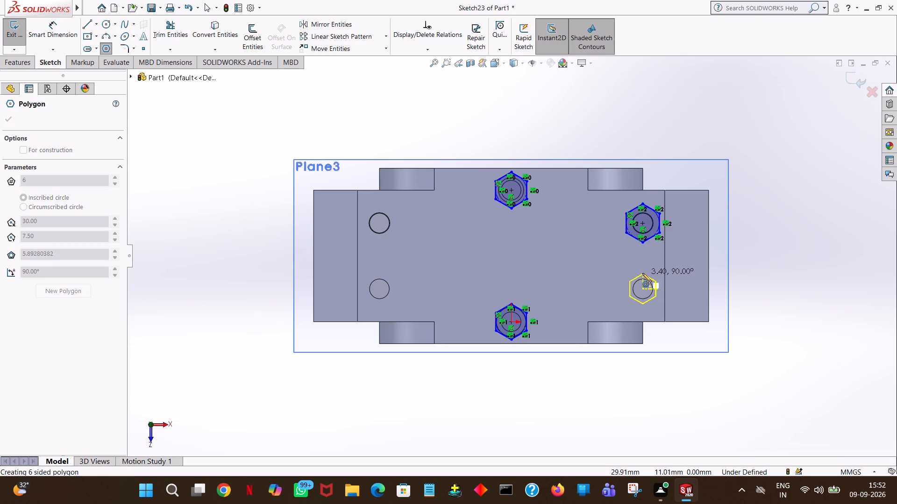
pyautogui.click(643, 271)
pyautogui.doubleClick(66, 256)
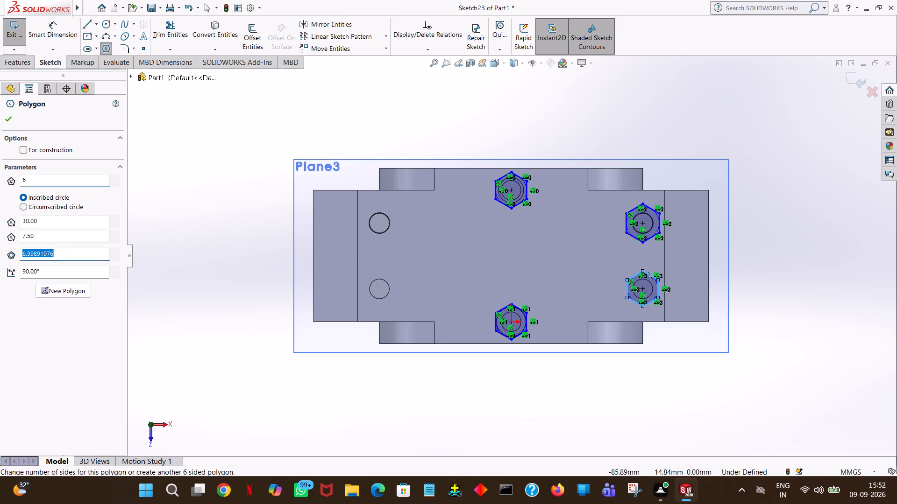
pyautogui.press('7')
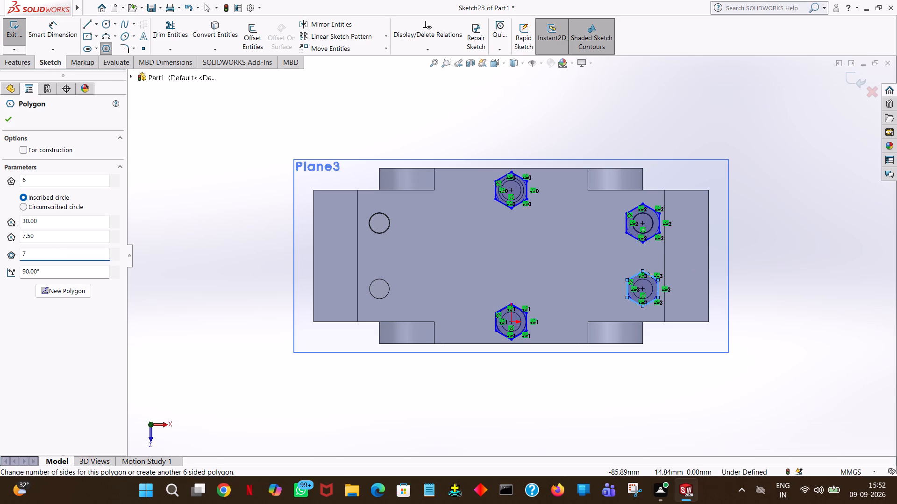
pyautogui.click(13, 120)
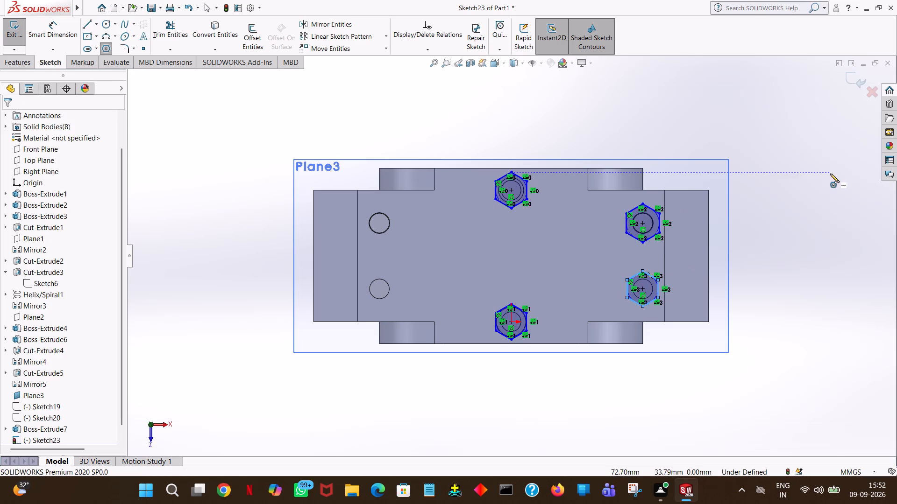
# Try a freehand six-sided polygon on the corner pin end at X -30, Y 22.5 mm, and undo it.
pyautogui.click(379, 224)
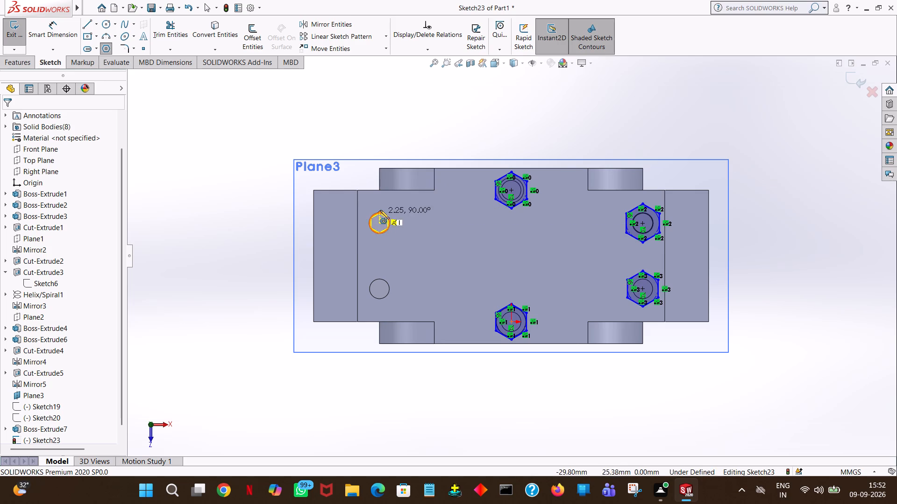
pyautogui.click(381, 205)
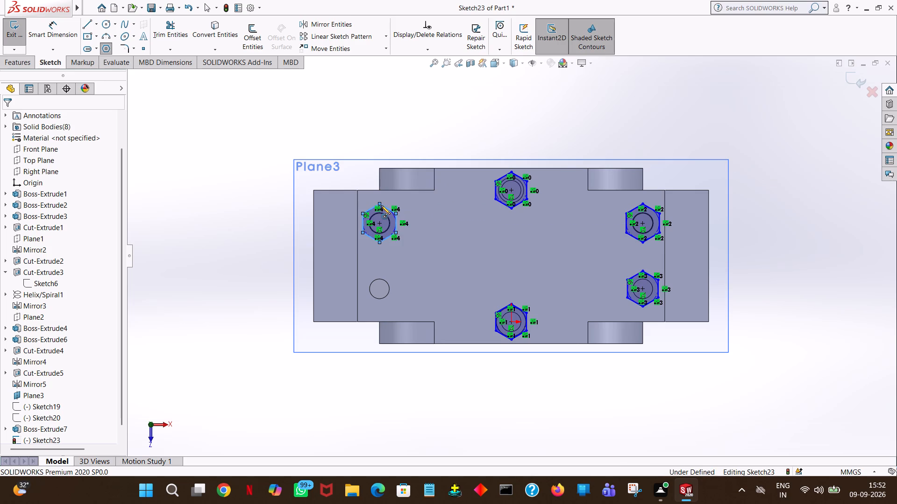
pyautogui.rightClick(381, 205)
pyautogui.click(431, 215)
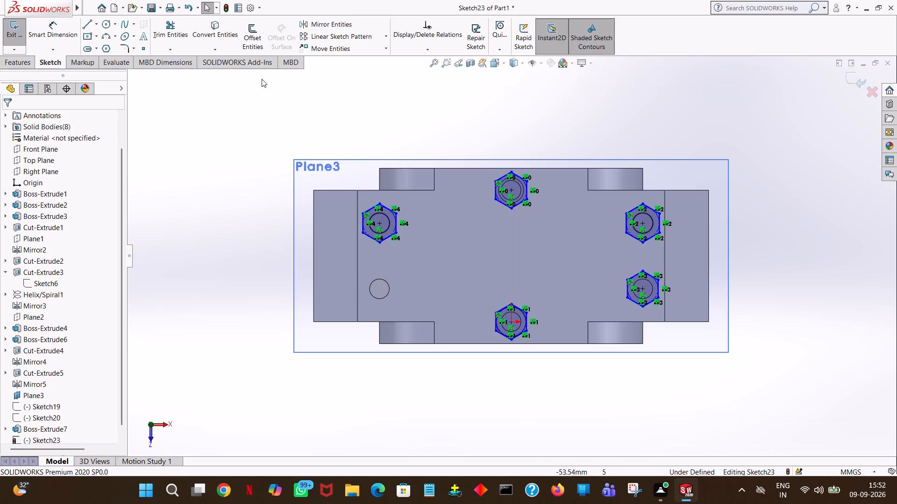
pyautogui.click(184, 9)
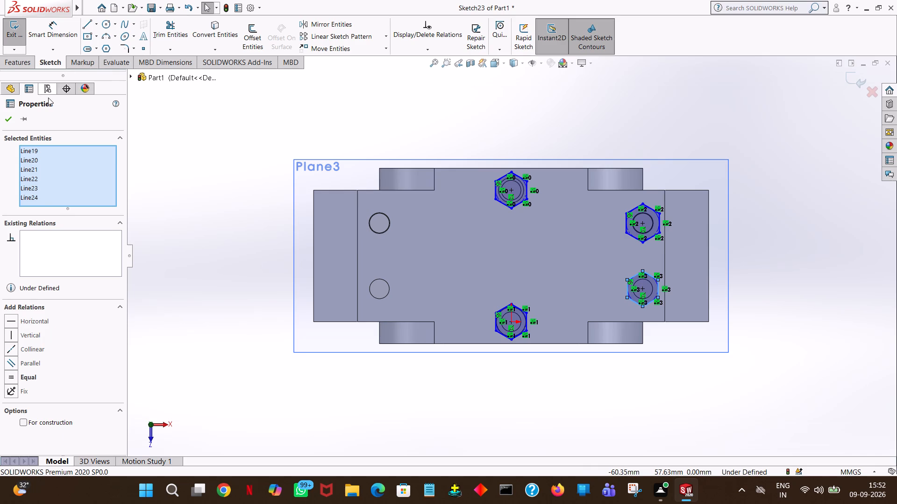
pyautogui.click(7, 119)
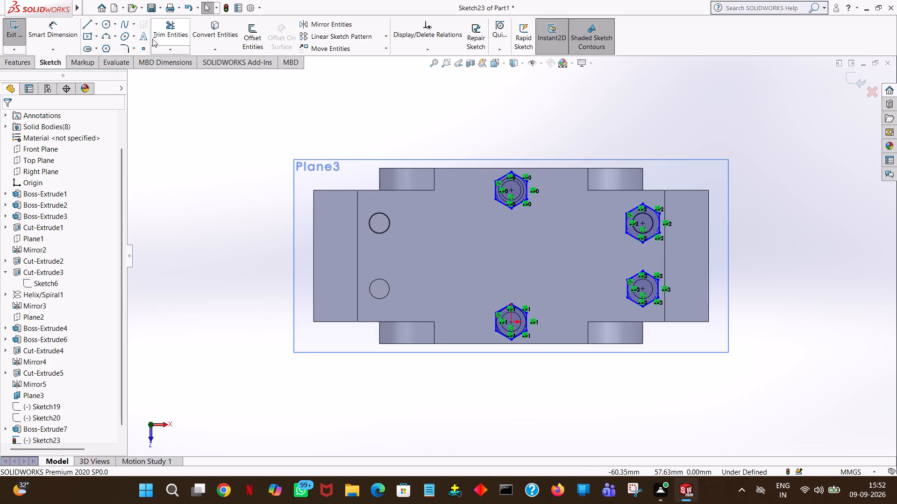
# Sketch a six-sided polygon centred on the corner pin end at X -30, Y 22.5 mm, with a 7 mm inscribed circle and 90° angle.
pyautogui.click(107, 49)
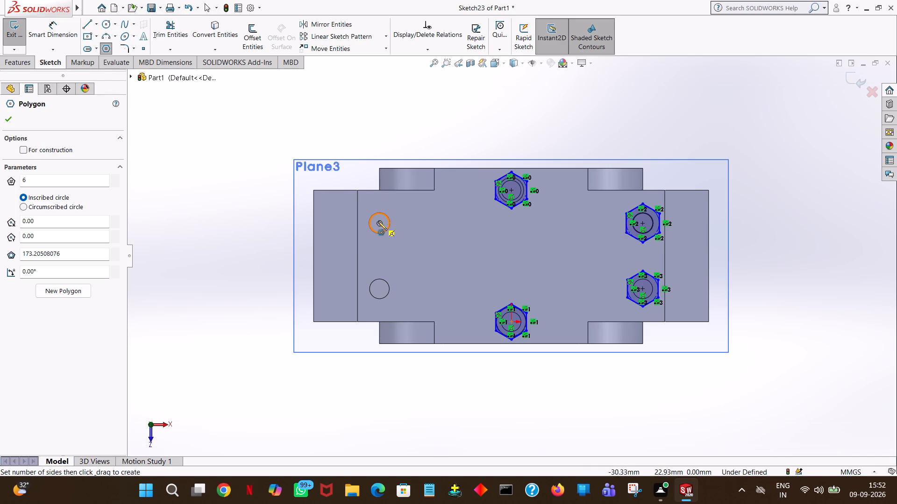
pyautogui.click(378, 223)
pyautogui.click(378, 205)
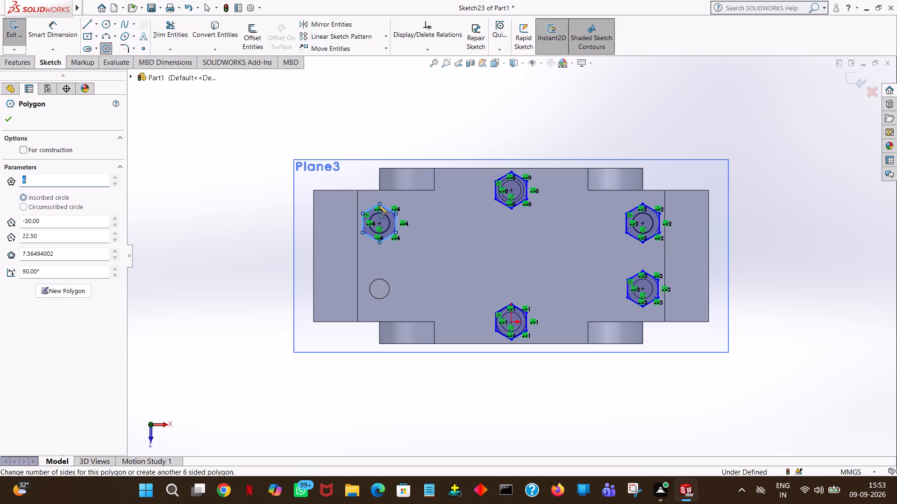
pyautogui.doubleClick(67, 252)
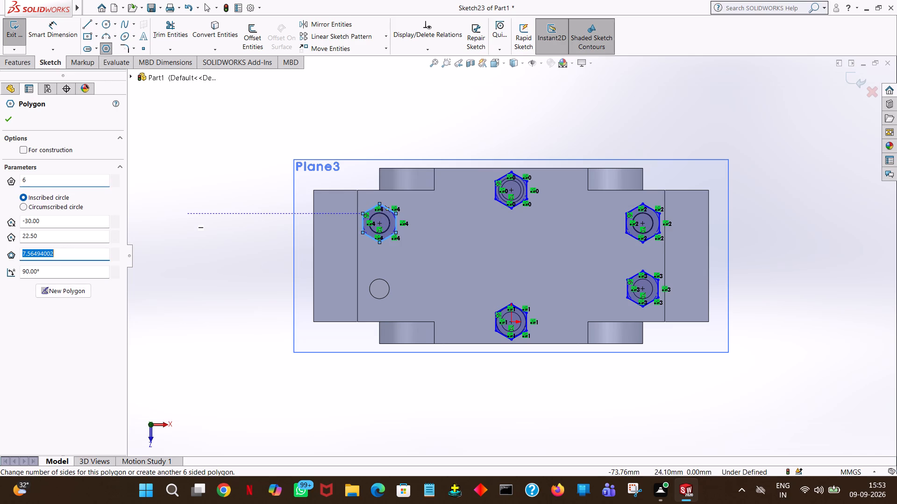
pyautogui.press('7')
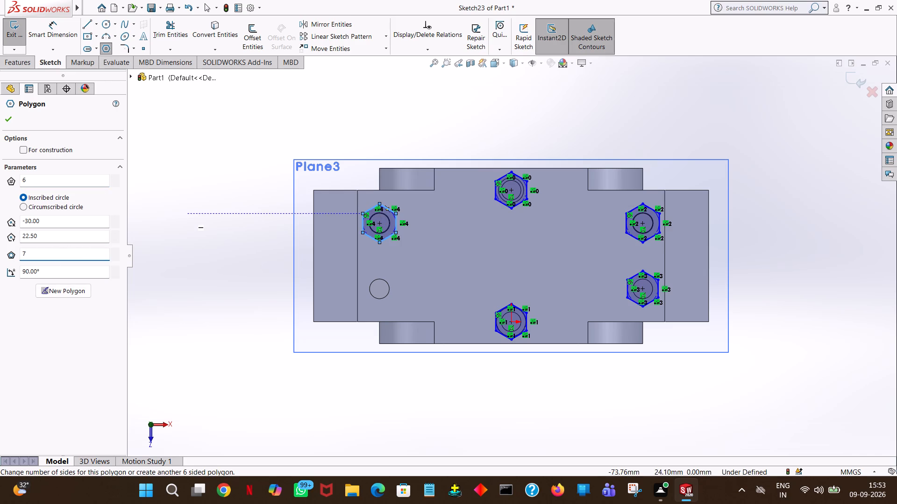
pyautogui.click(6, 114)
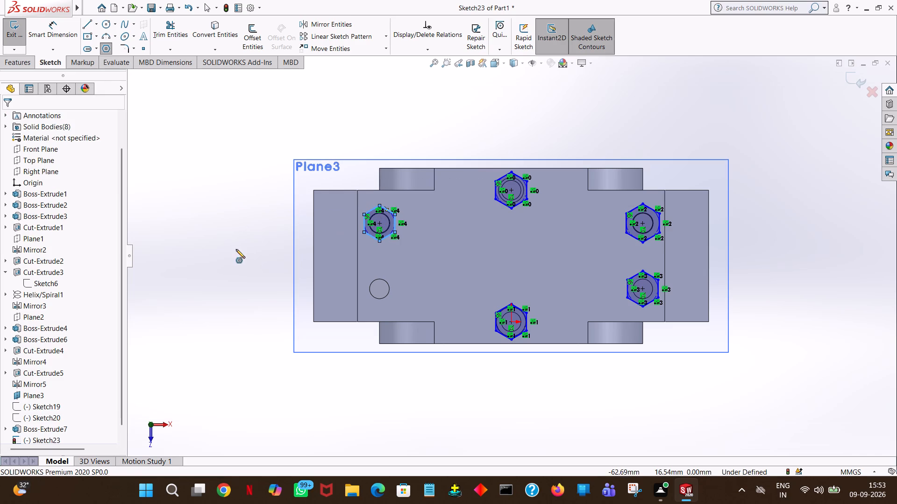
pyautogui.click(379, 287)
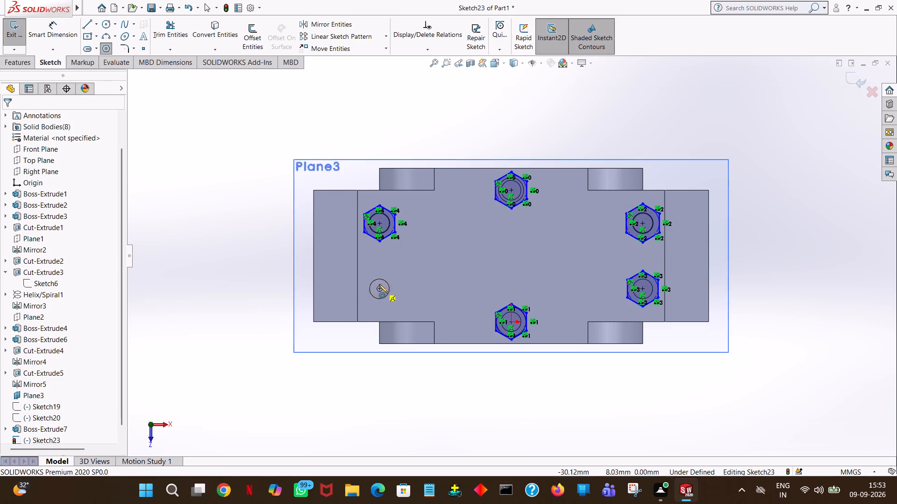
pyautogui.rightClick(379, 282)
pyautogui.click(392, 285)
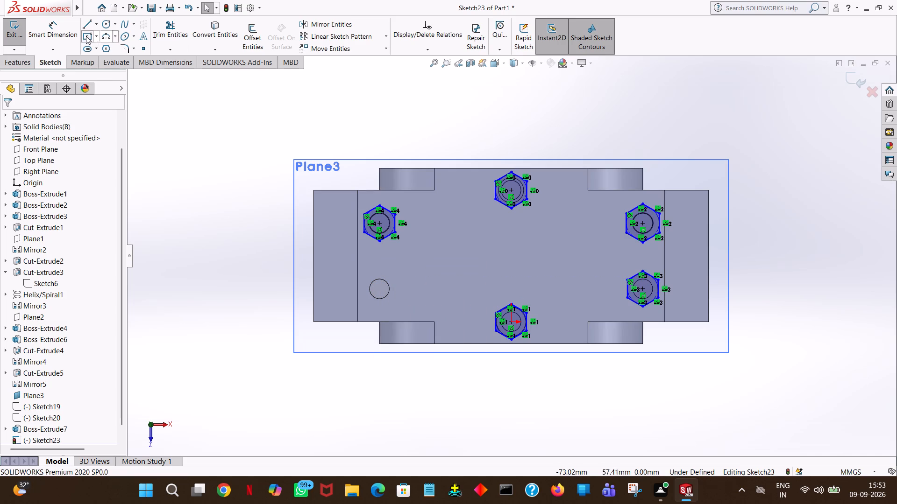
# Sketch a six-sided polygon centred on the pin end at X -30, Y 7.5 mm, with a 7 mm inscribed circle and 90° angle.
pyautogui.click(108, 50)
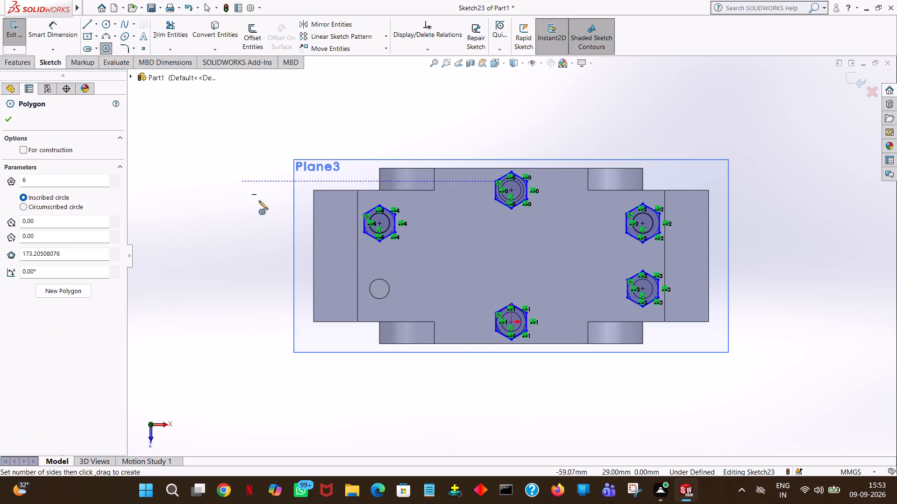
pyautogui.click(378, 289)
pyautogui.click(380, 269)
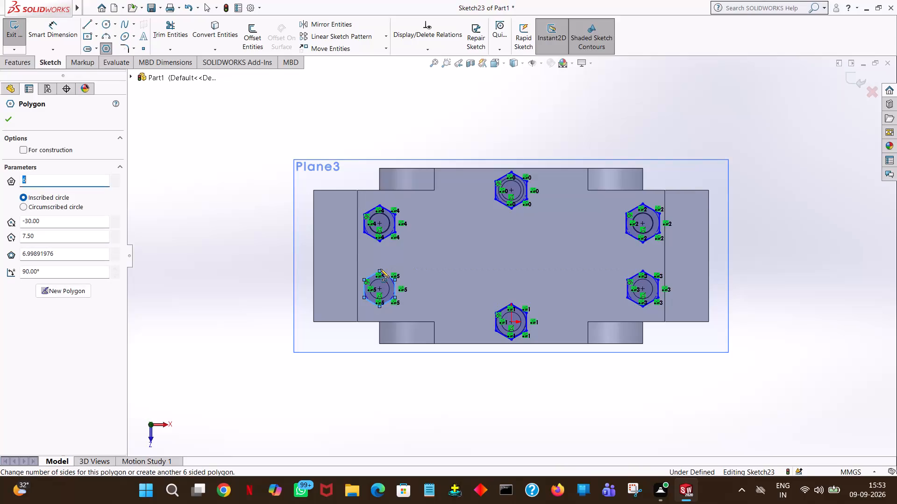
pyautogui.doubleClick(95, 252)
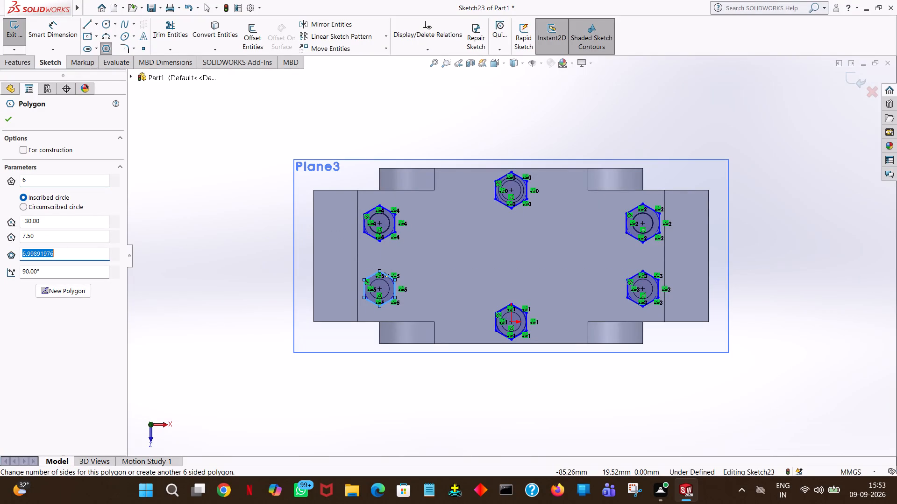
pyautogui.press('7')
pyautogui.press('Return')
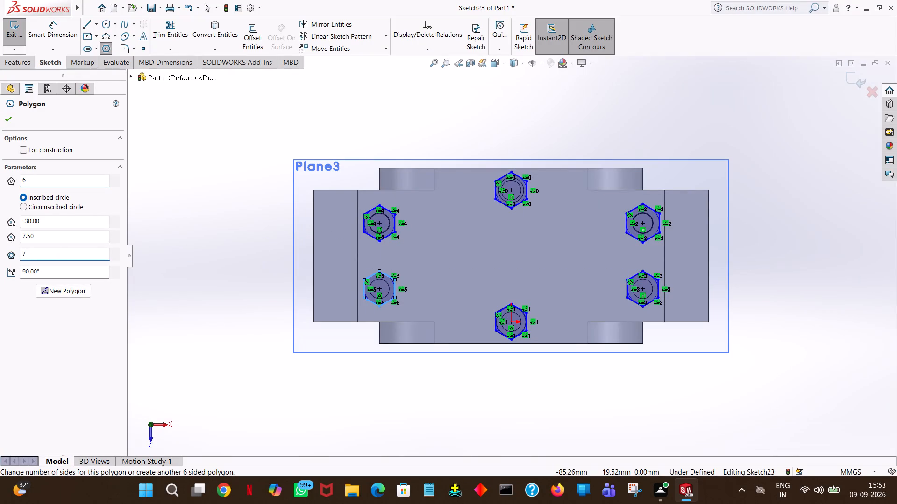
pyautogui.click(12, 114)
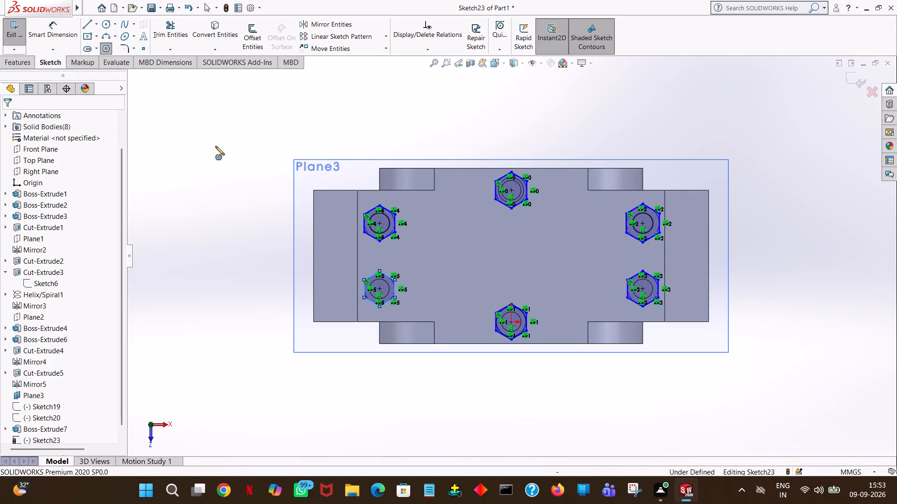
pyautogui.rightClick(246, 125)
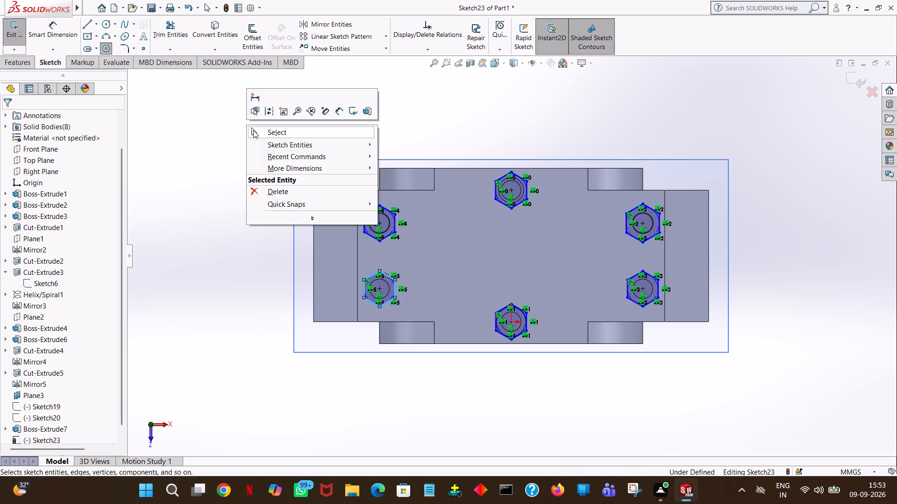
pyautogui.click(255, 131)
# Extrude the six hexagons 4 mm blind from the sketch plane, merged with the pins, to form the bolt heads.
pyautogui.moveTo(471, 364); pyautogui.dragTo(493, 213, button='middle')
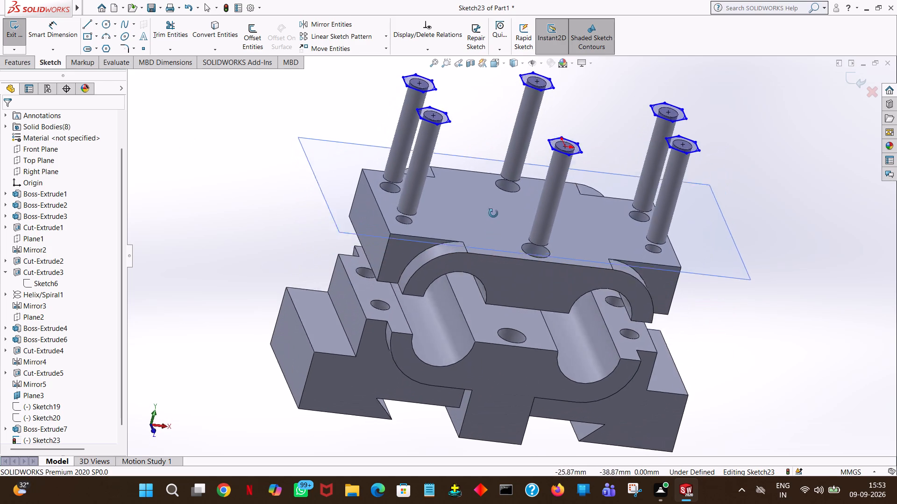
pyautogui.moveTo(493, 213); pyautogui.dragTo(495, 331, button='middle')
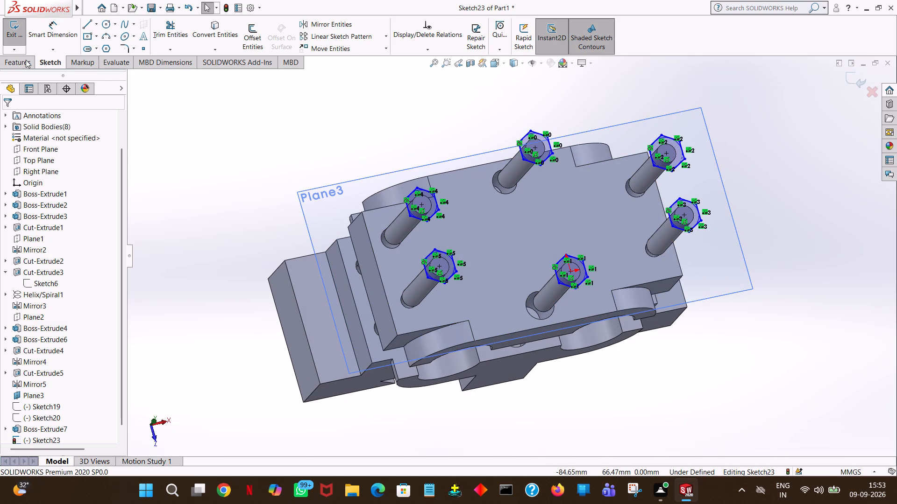
pyautogui.click(7, 60)
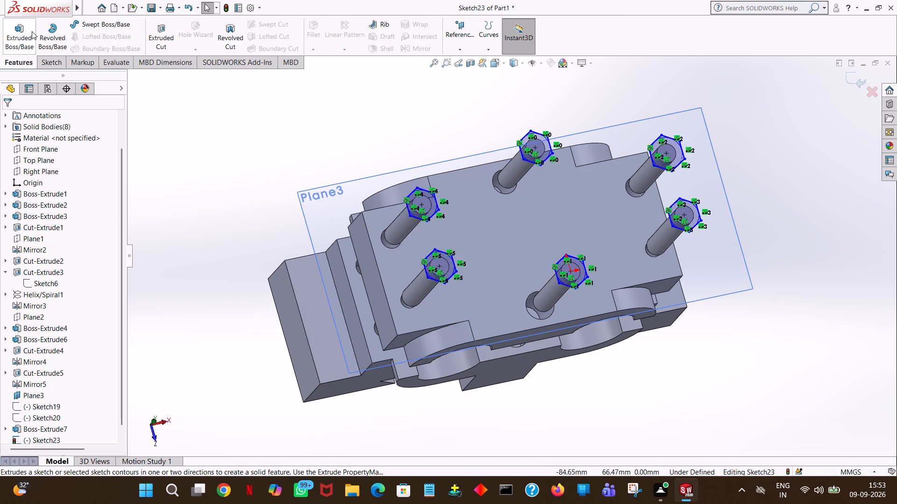
pyautogui.click(32, 31)
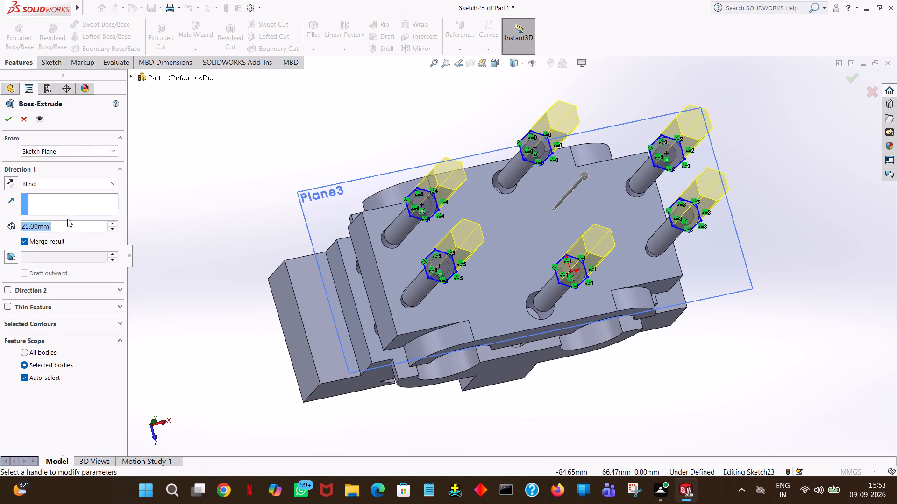
pyautogui.press('4')
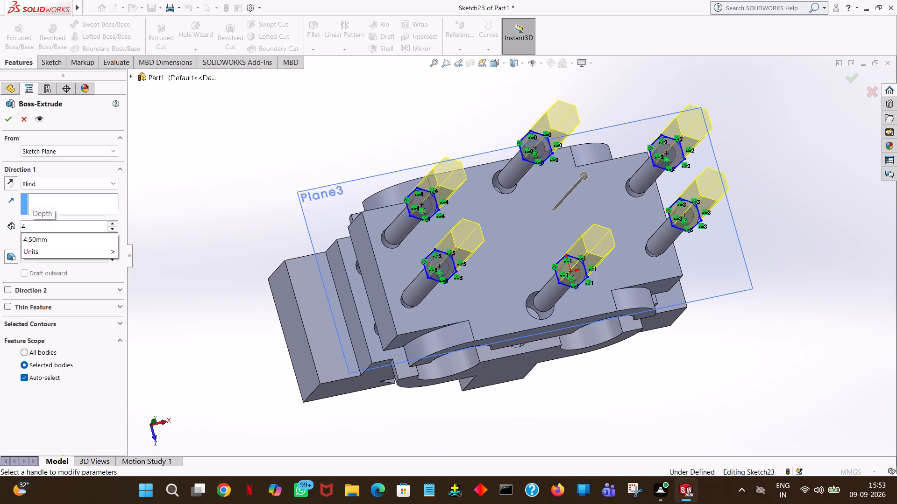
pyautogui.click(356, 139)
pyautogui.click(5, 121)
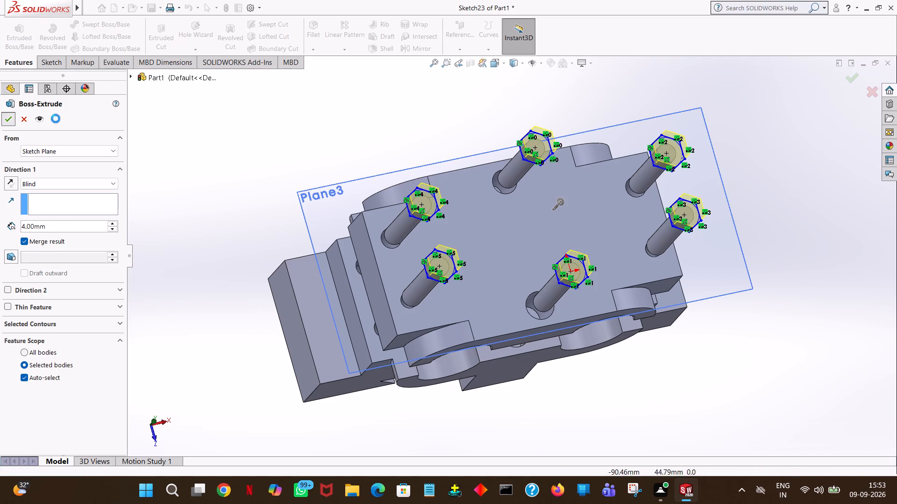
pyautogui.click(783, 234)
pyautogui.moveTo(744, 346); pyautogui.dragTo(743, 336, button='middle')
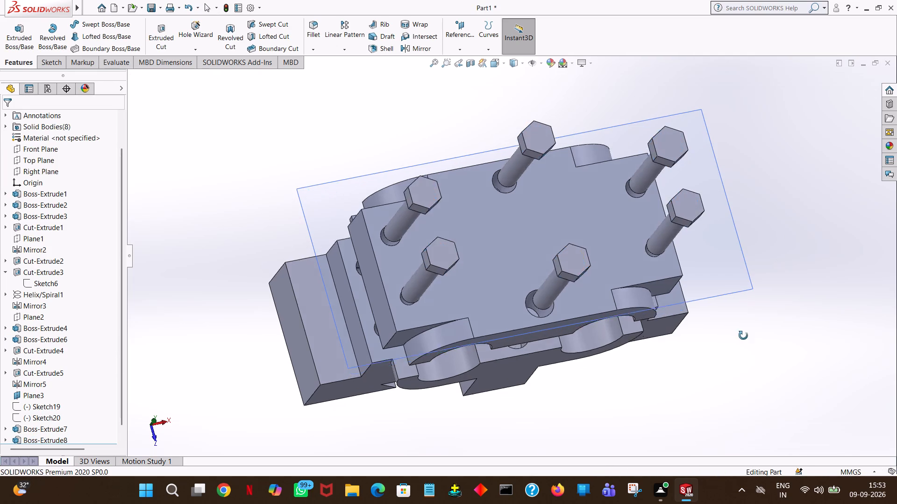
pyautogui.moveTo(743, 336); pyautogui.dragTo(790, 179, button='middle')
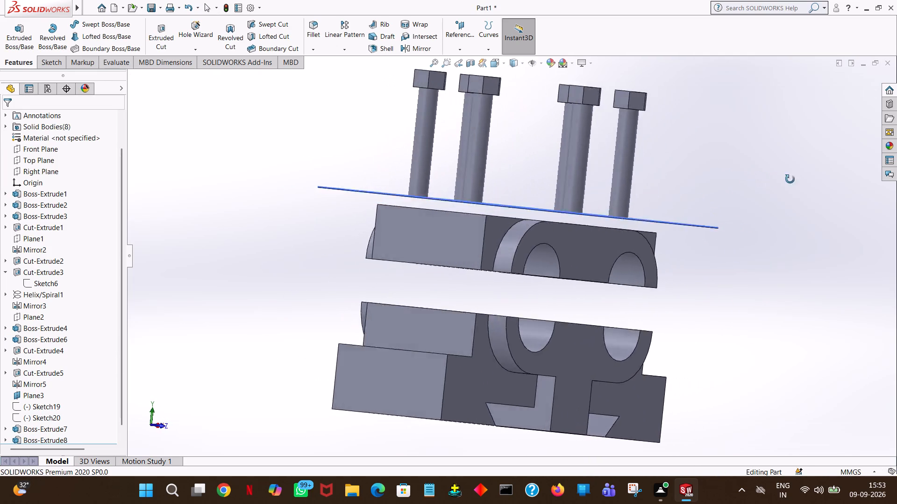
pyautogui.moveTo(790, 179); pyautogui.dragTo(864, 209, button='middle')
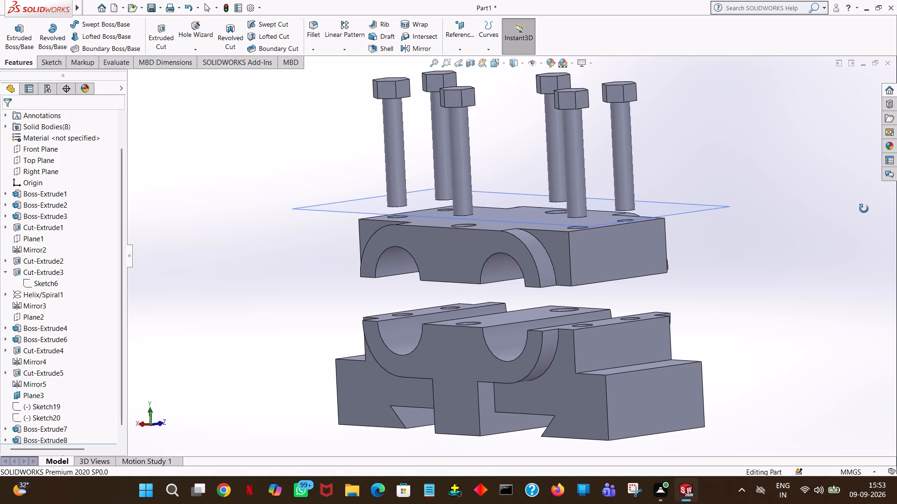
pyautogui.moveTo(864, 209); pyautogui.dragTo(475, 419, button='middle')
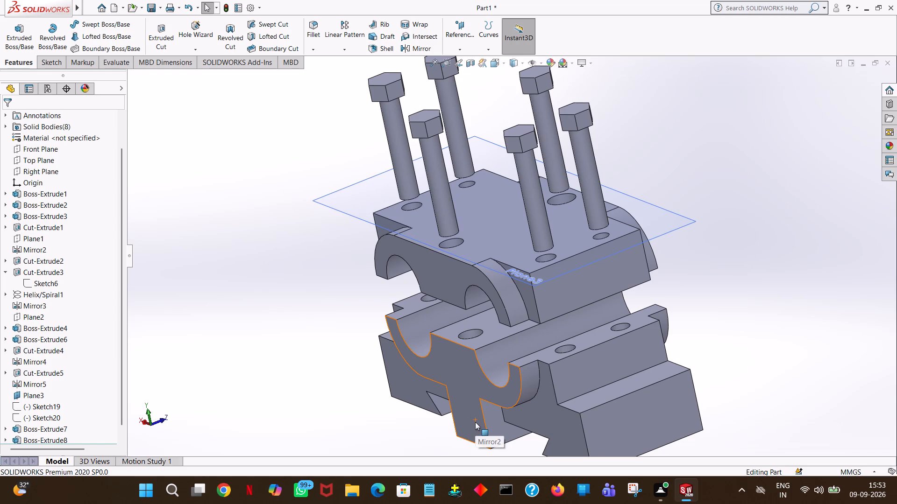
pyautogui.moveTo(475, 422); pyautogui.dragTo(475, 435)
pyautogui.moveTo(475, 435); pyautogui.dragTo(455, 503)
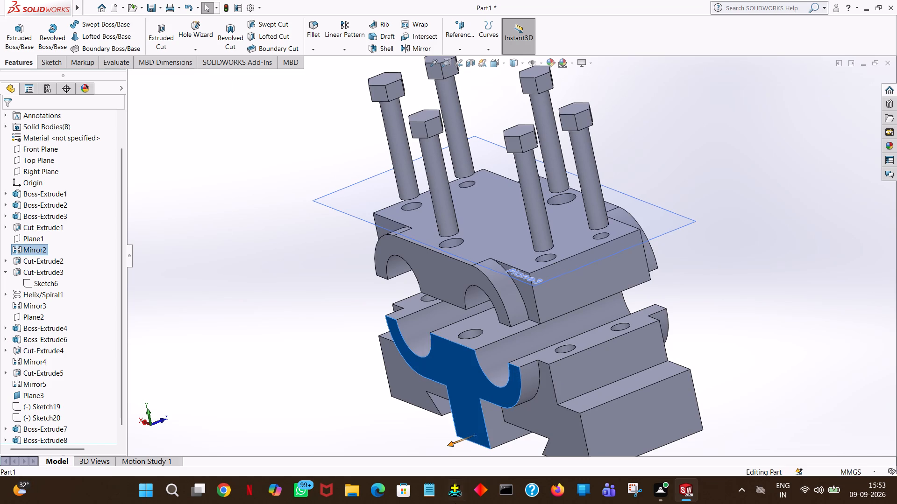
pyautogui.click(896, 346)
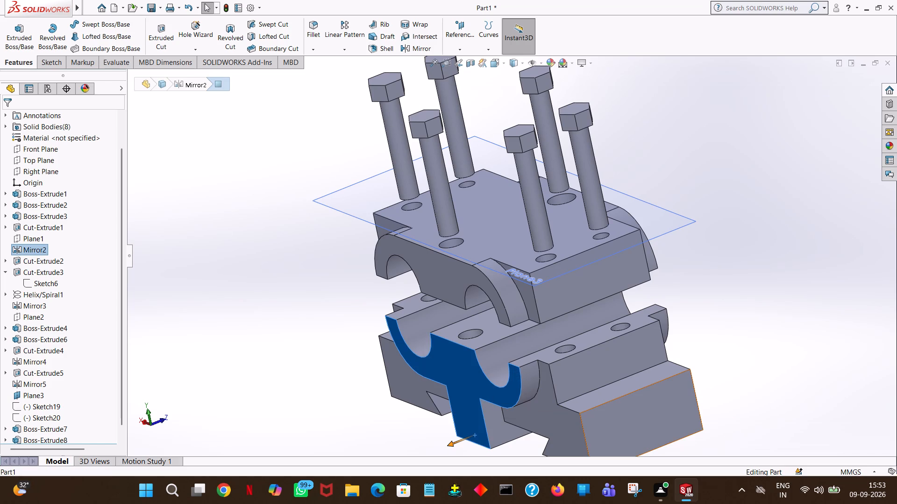
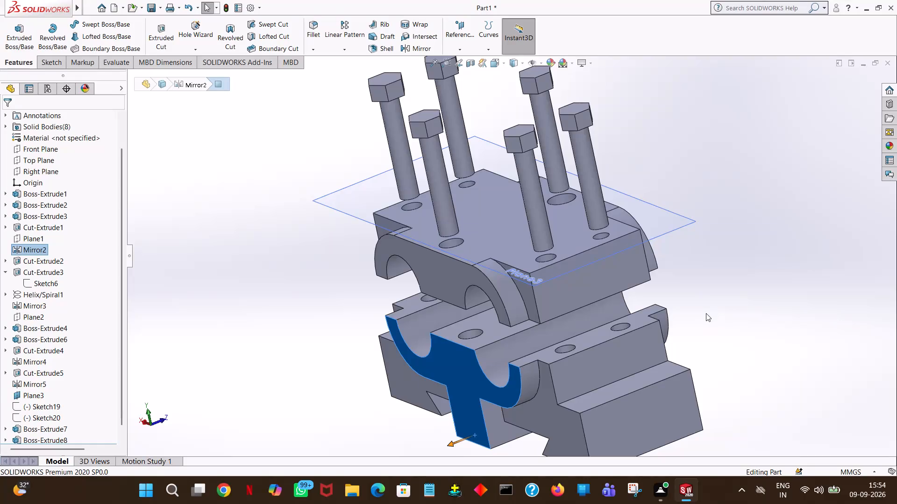
# Inspect the six headed bolts and both clamp bodies from several sides, and check how the Right Plane and Front Plane are oriented.
pyautogui.moveTo(707, 323); pyautogui.dragTo(729, 331, button='middle')
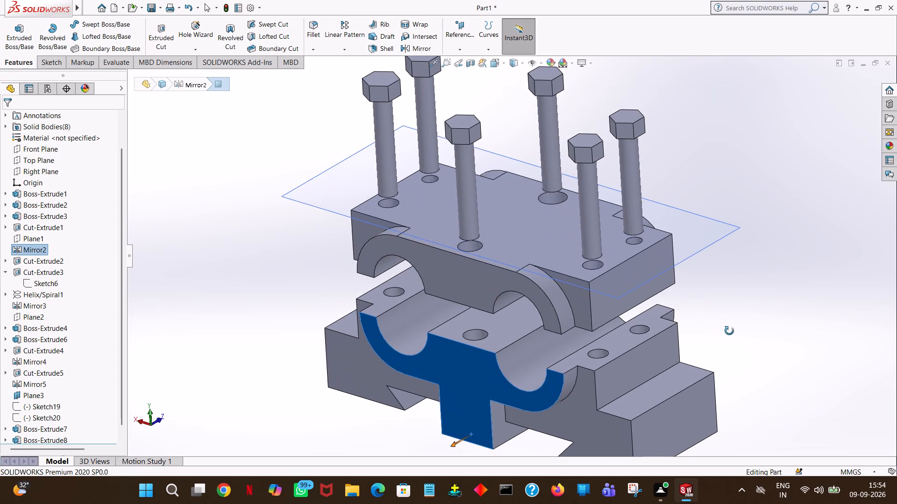
pyautogui.moveTo(729, 331); pyautogui.dragTo(788, 202, button='middle')
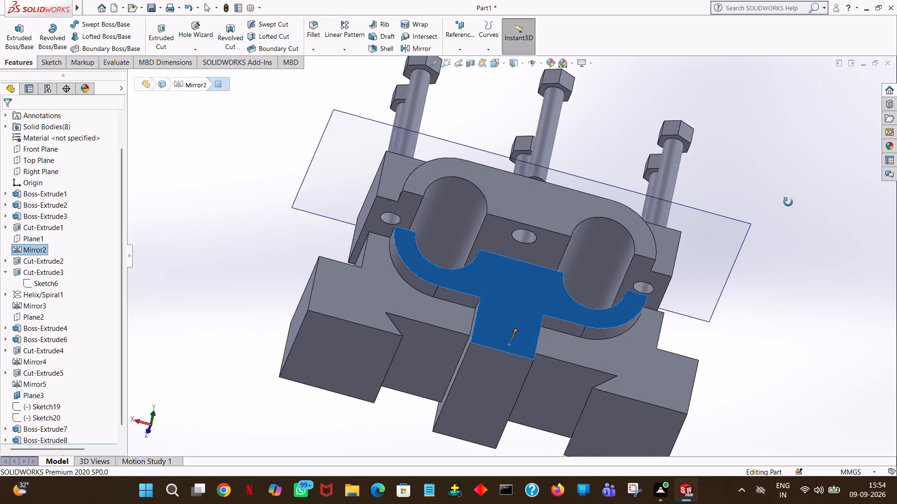
pyautogui.moveTo(788, 202); pyautogui.dragTo(793, 206, button='middle')
pyautogui.moveTo(729, 349); pyautogui.dragTo(705, 421, button='middle')
pyautogui.click(783, 309)
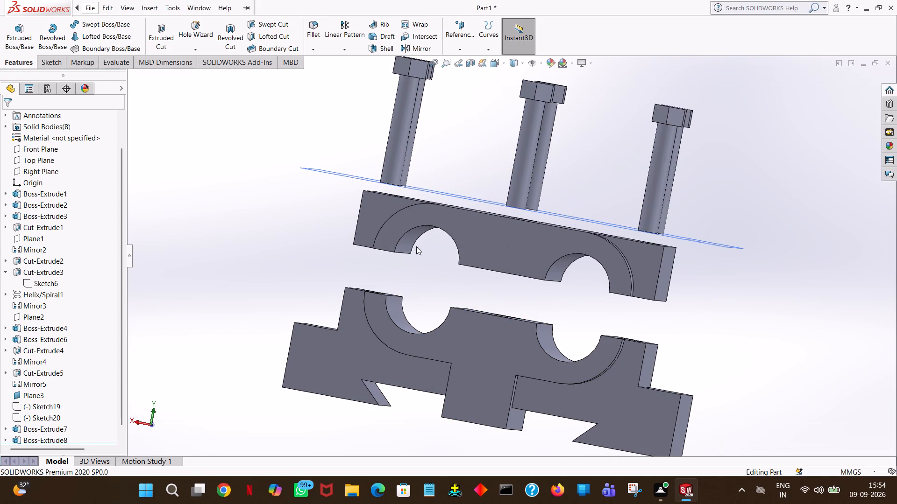
pyautogui.click(325, 122)
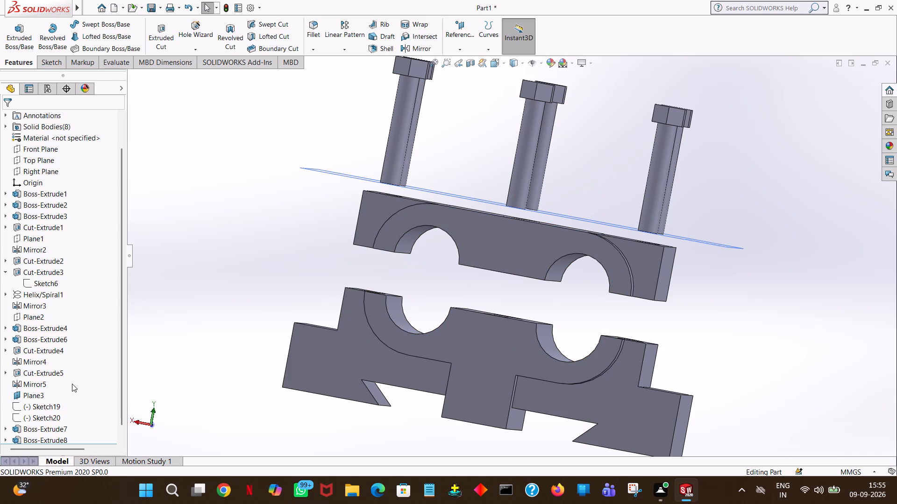
pyautogui.moveTo(223, 322); pyautogui.dragTo(277, 330, button='middle')
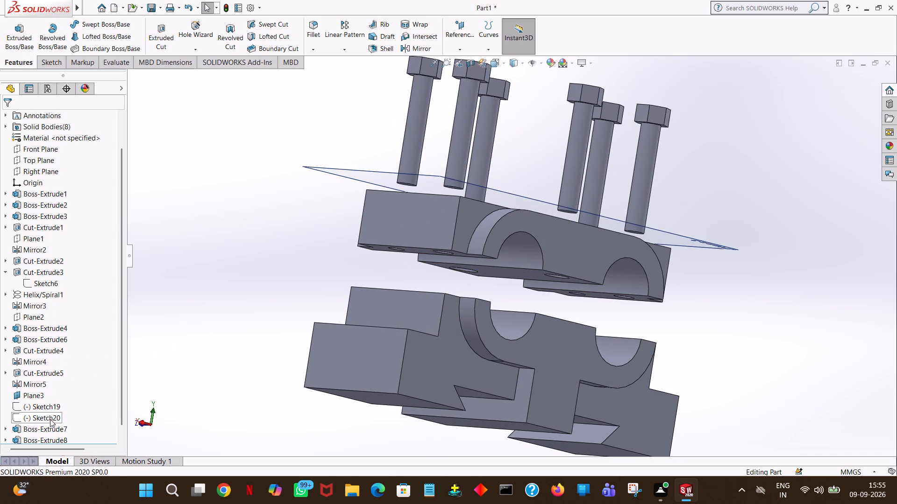
pyautogui.moveTo(123, 377); pyautogui.dragTo(123, 420)
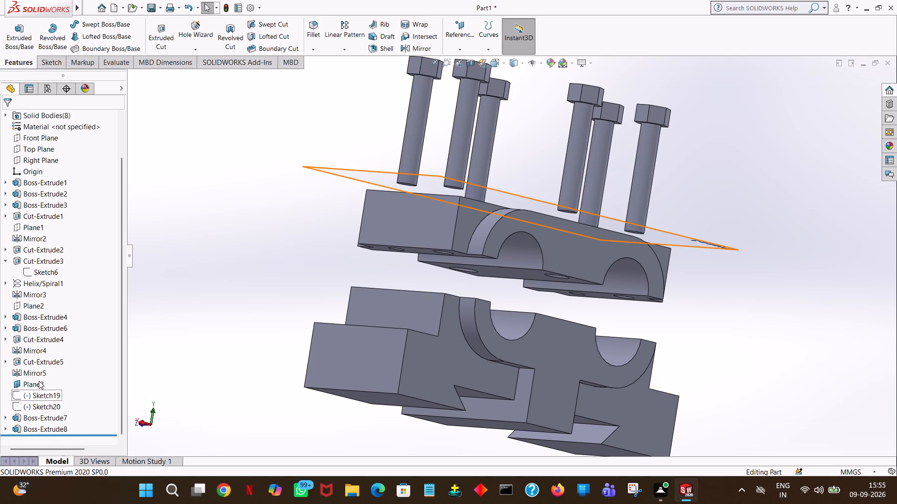
pyautogui.click(34, 157)
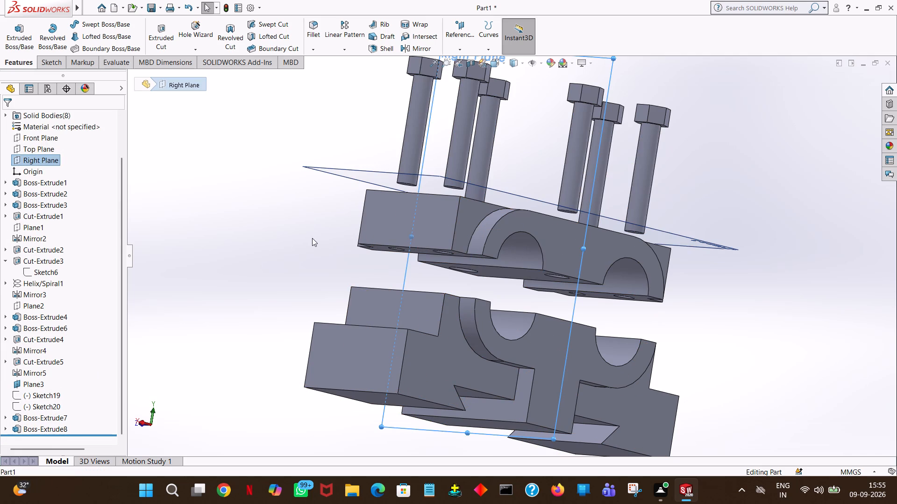
pyautogui.moveTo(262, 249); pyautogui.dragTo(363, 322, button='middle')
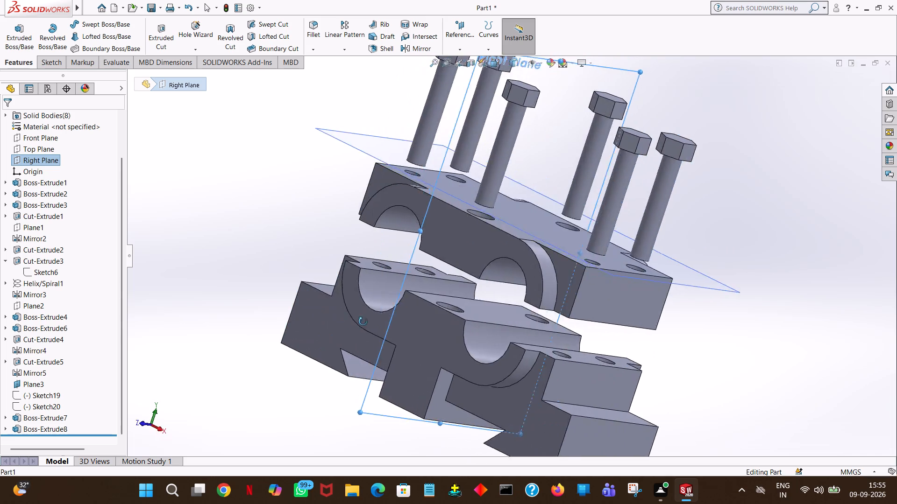
pyautogui.moveTo(363, 322); pyautogui.dragTo(521, 389, button='middle')
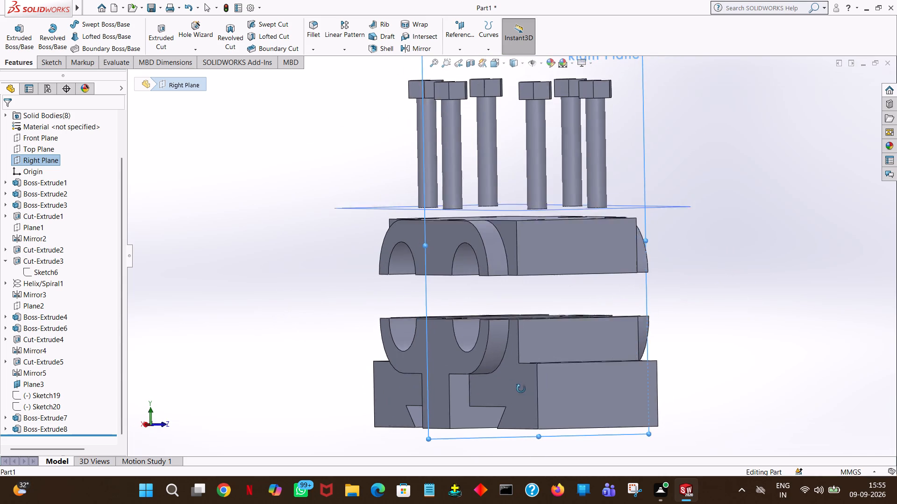
pyautogui.moveTo(521, 389); pyautogui.dragTo(521, 389, button='middle')
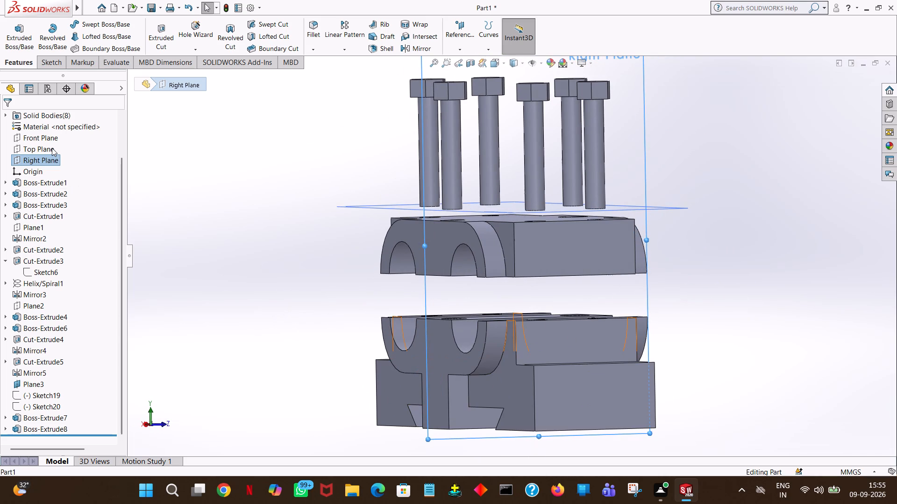
pyautogui.click(52, 133)
pyautogui.moveTo(288, 199); pyautogui.dragTo(442, 252, button='middle')
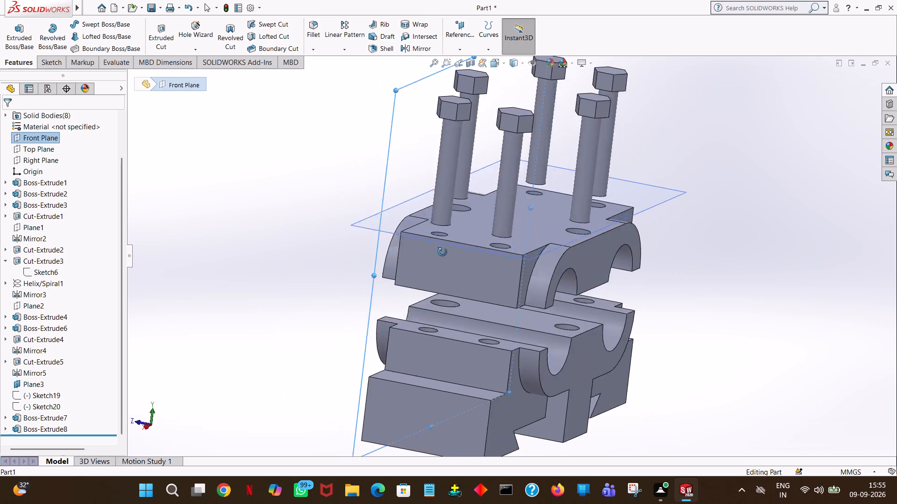
pyautogui.moveTo(442, 252); pyautogui.dragTo(451, 224, button='middle')
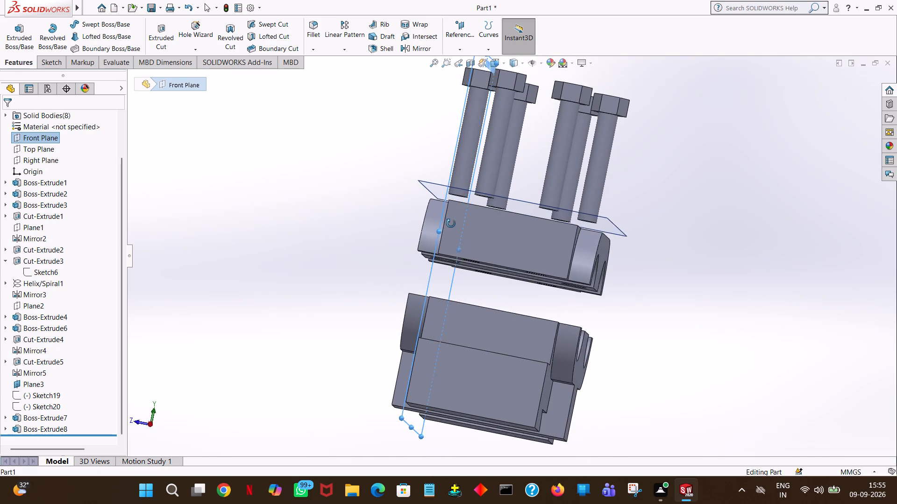
pyautogui.moveTo(451, 224); pyautogui.dragTo(454, 244, button='middle')
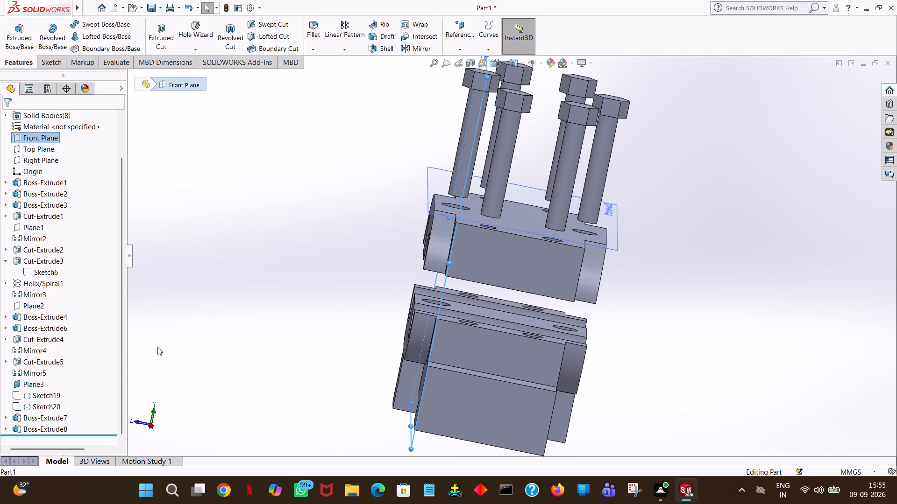
# Hide Plane3, the reference plane above the upper clamp body.
pyautogui.click(23, 381)
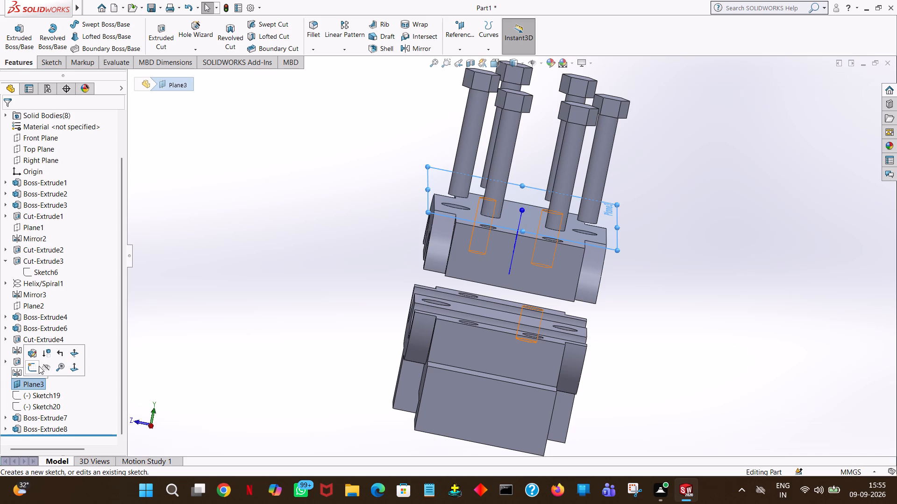
pyautogui.click(42, 365)
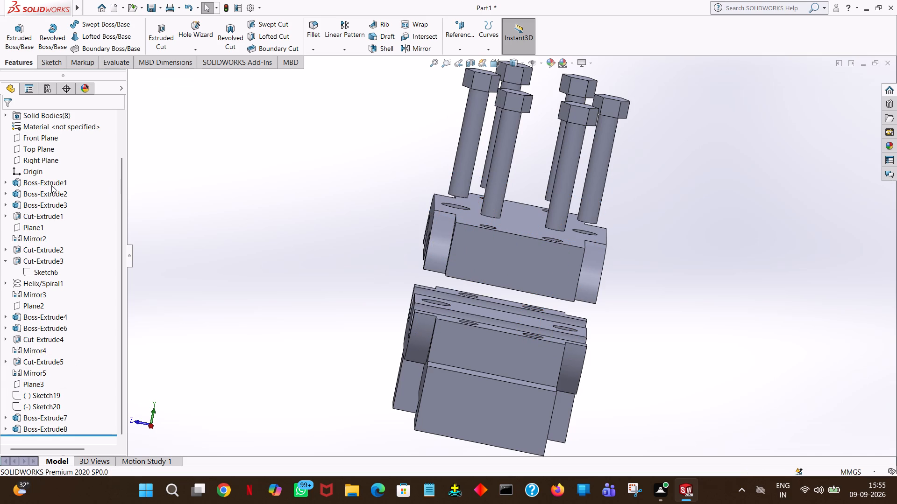
# Start a sketch on the Front Plane and draw a 5.5 mm radius circle at X -17.5, Y about 28.8 mm, between the clamp bodies.
pyautogui.click(41, 136)
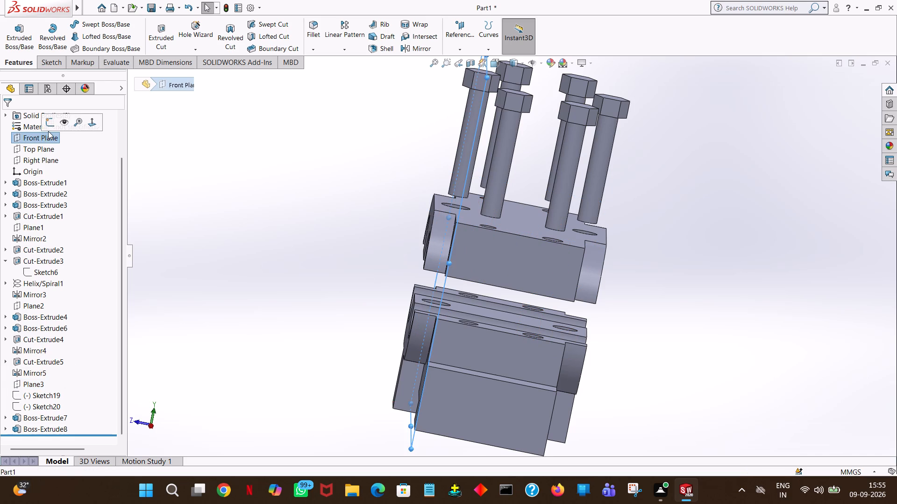
pyautogui.click(52, 121)
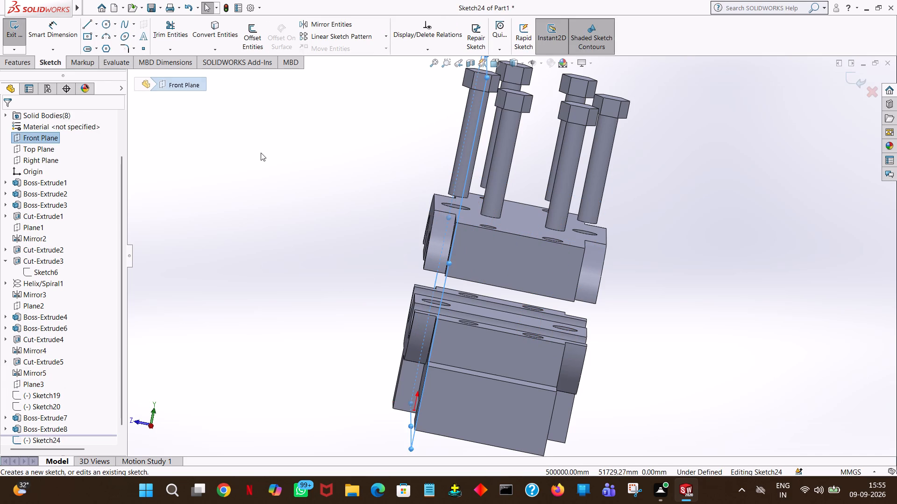
pyautogui.moveTo(280, 225); pyautogui.dragTo(330, 250, button='middle')
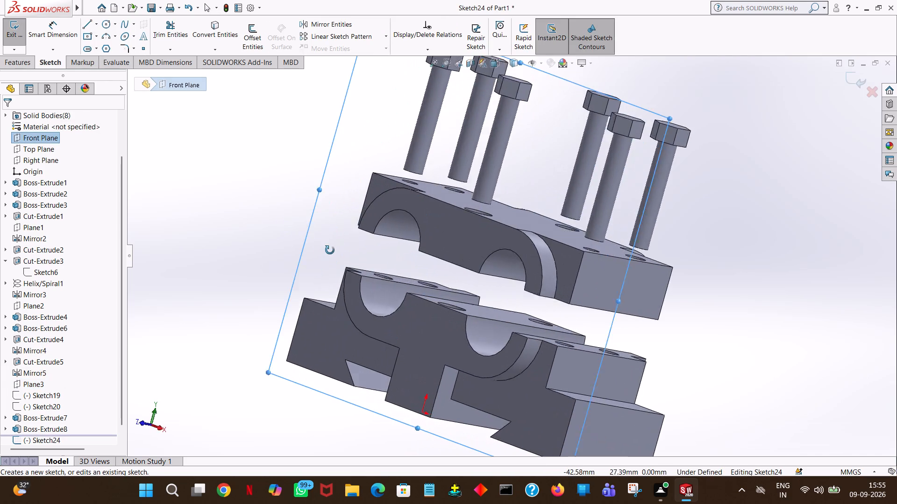
pyautogui.moveTo(330, 250); pyautogui.dragTo(380, 296, button='middle')
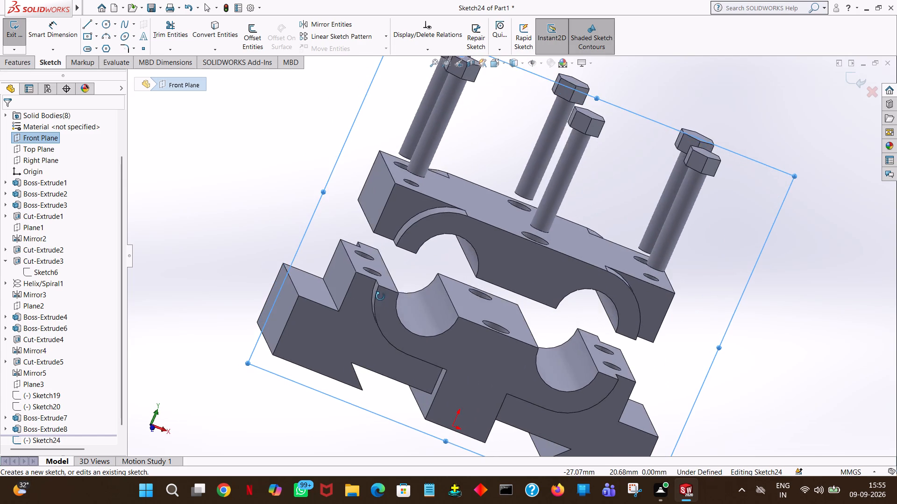
pyautogui.moveTo(380, 296); pyautogui.dragTo(380, 293, button='middle')
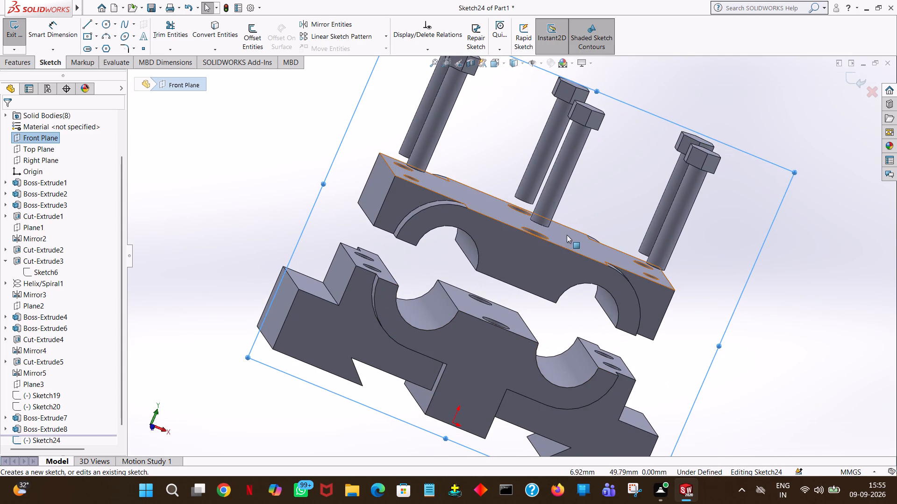
pyautogui.moveTo(802, 305); pyautogui.dragTo(712, 296, button='middle')
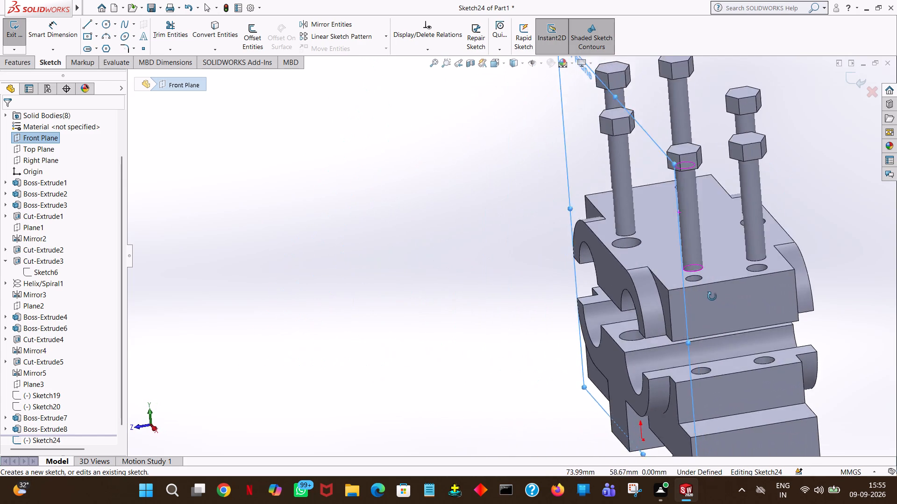
pyautogui.moveTo(712, 296); pyautogui.dragTo(705, 272, button='middle')
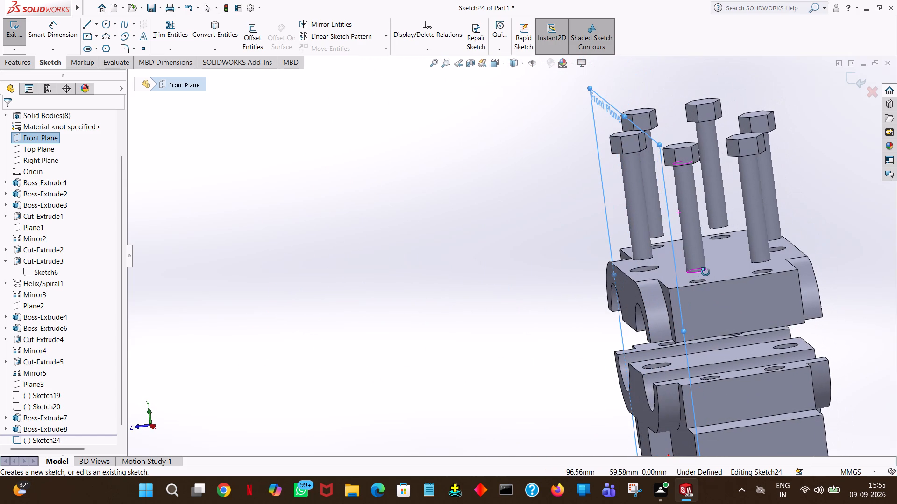
pyautogui.moveTo(705, 272); pyautogui.dragTo(763, 289, button='middle')
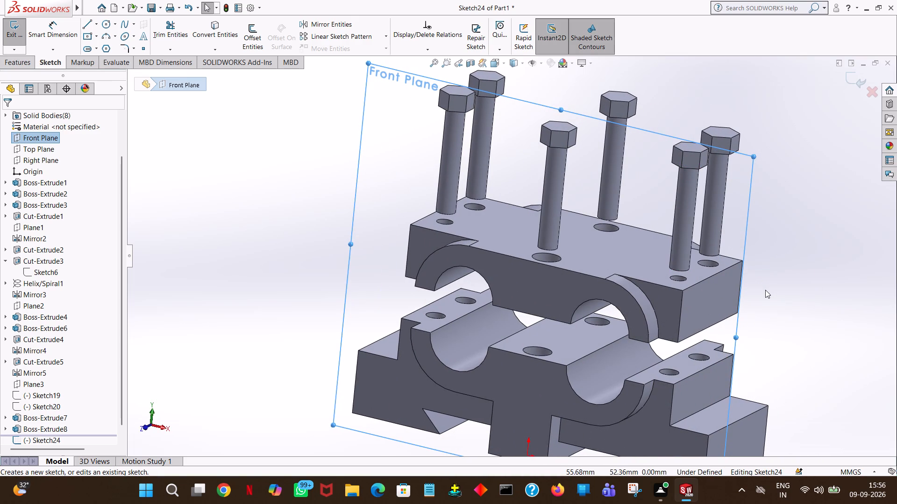
pyautogui.press('space')
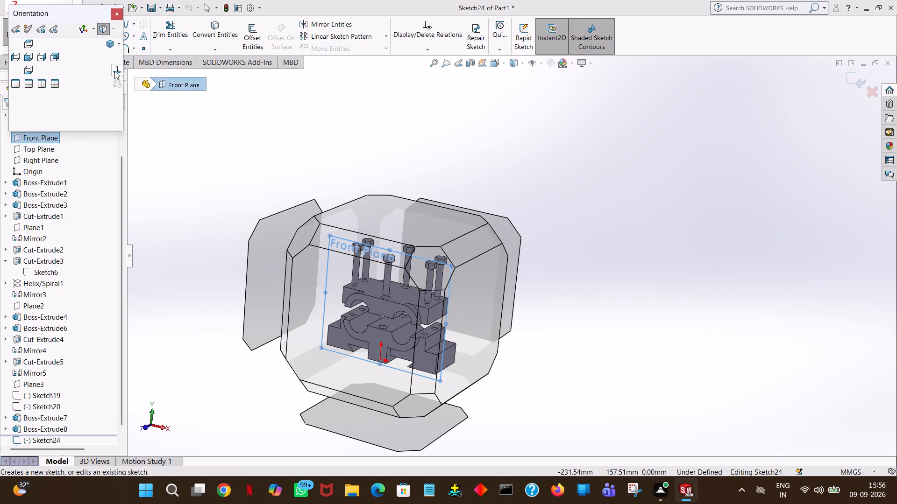
pyautogui.click(114, 71)
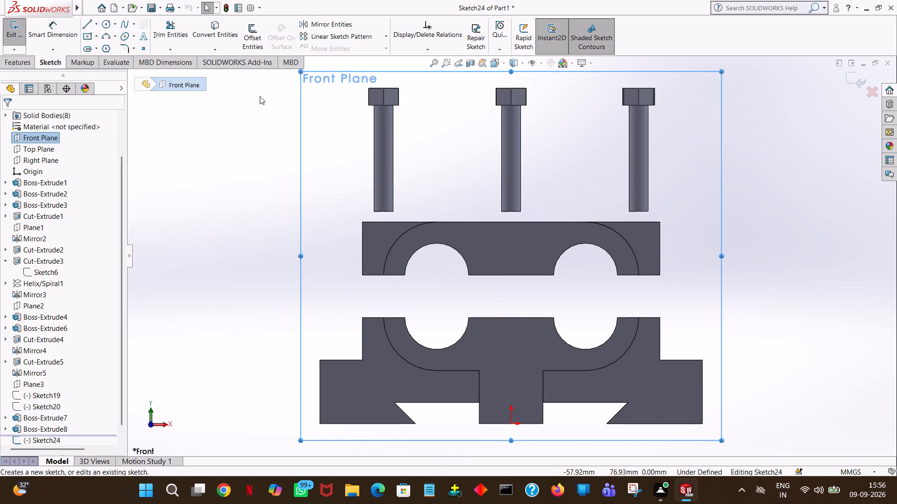
pyautogui.click(104, 24)
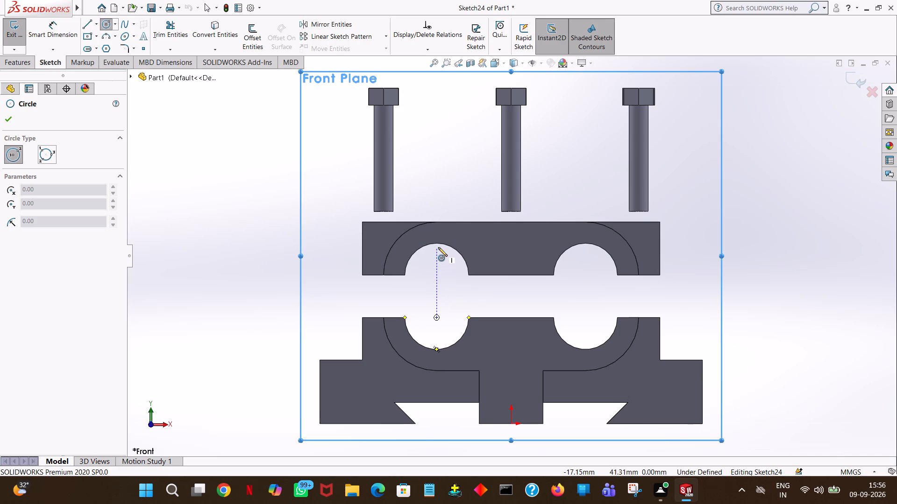
pyautogui.click(435, 301)
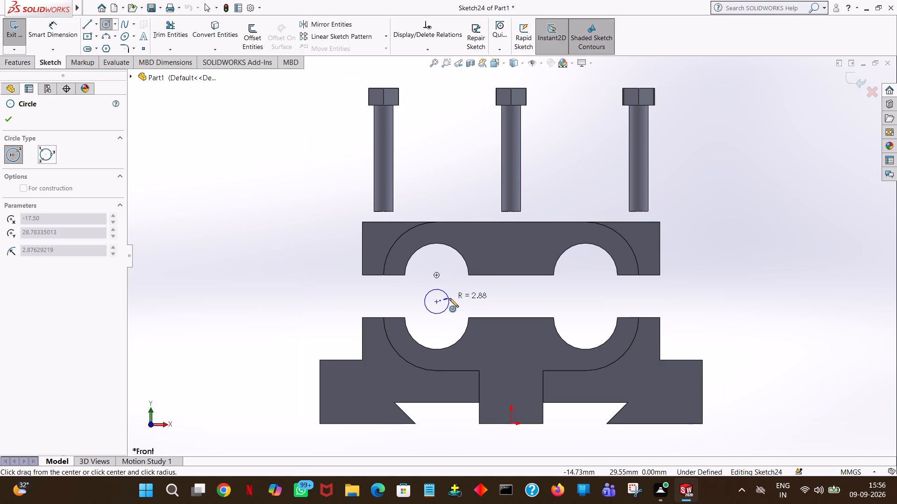
pyautogui.click(449, 298)
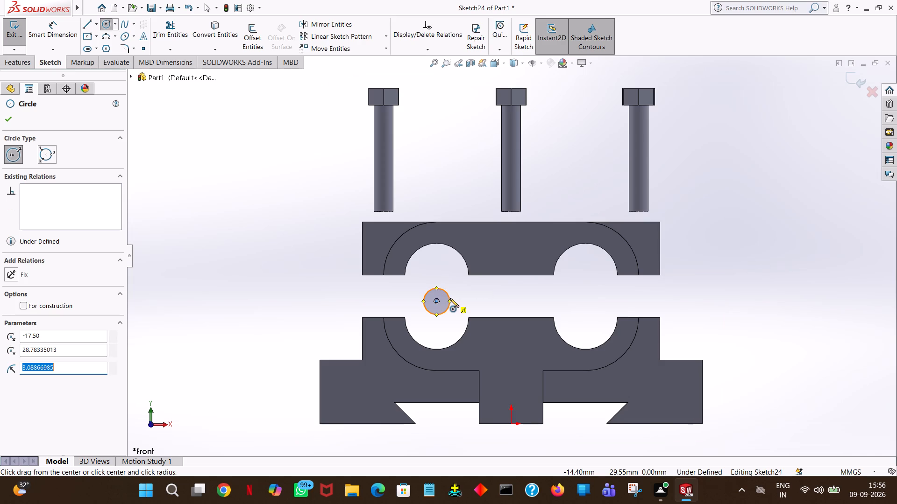
pyautogui.write('5.5')
pyautogui.press('Return')
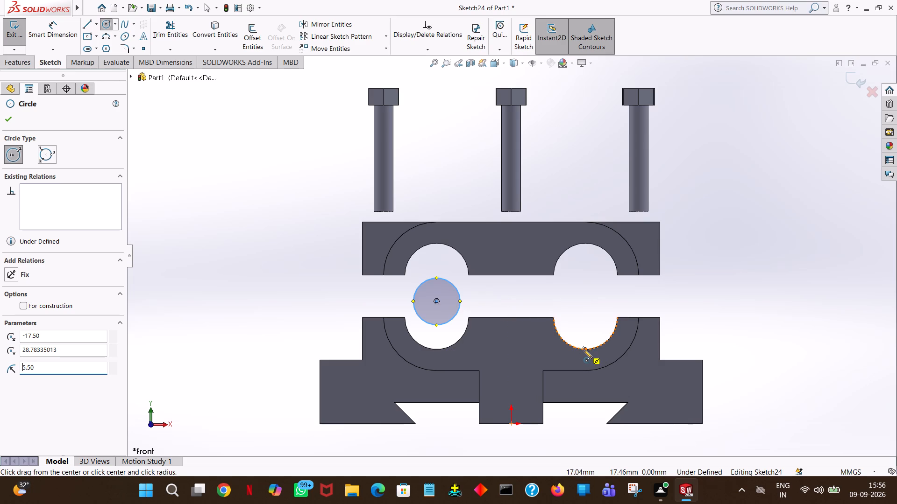
# Sketch a second 5.5 mm radius circle at X 17.5 mm, level with the first and in line with the other bore.
pyautogui.click(584, 299)
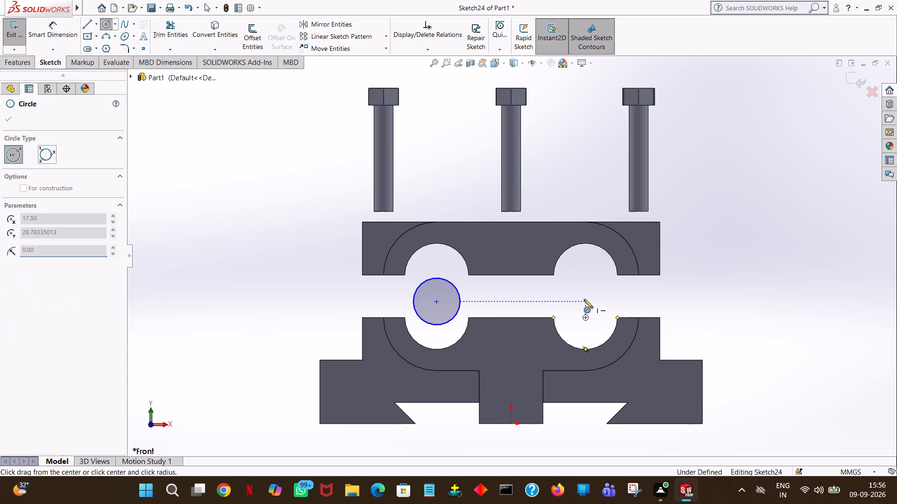
pyautogui.click(608, 294)
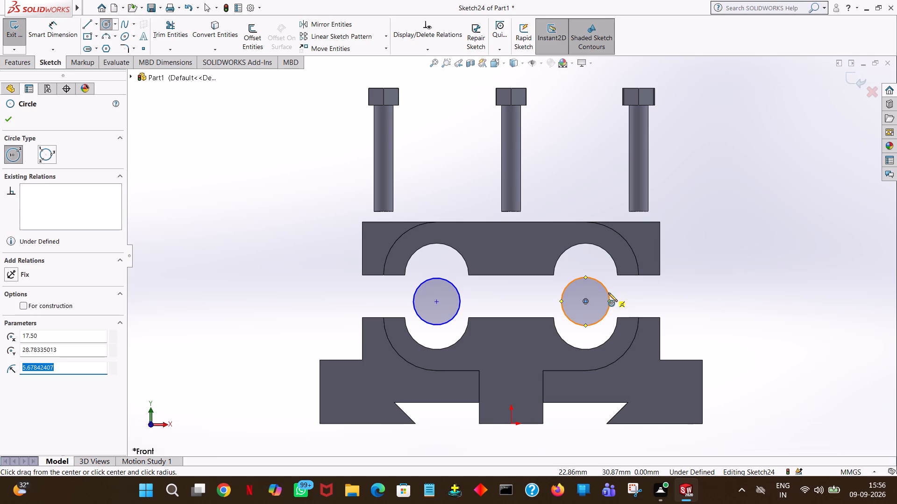
pyautogui.write('5.5')
pyautogui.press('Return')
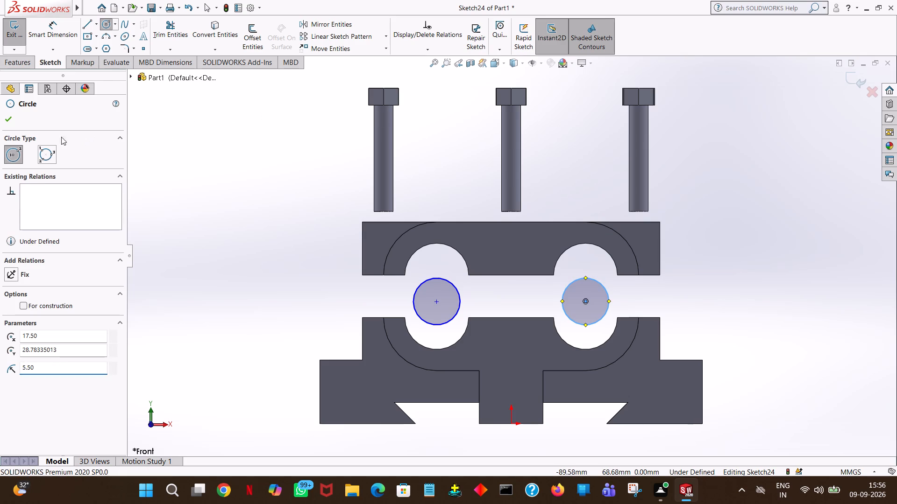
pyautogui.click(6, 119)
pyautogui.click(231, 128)
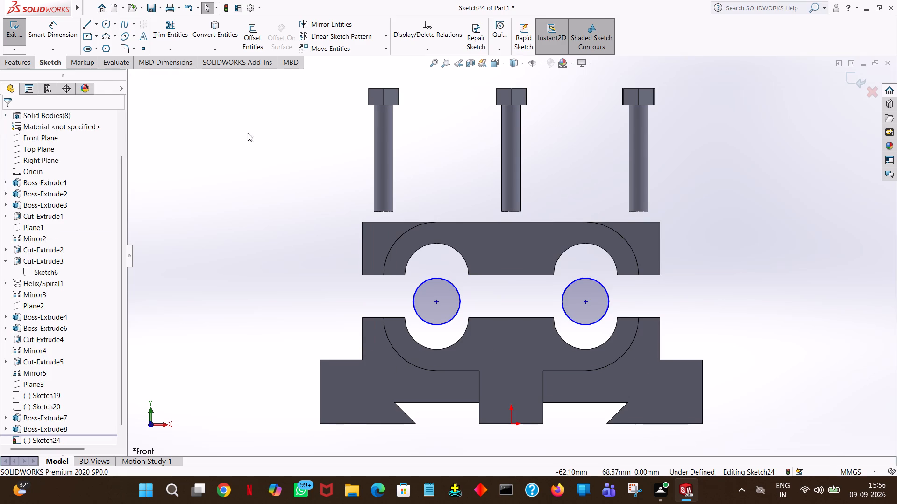
pyautogui.moveTo(249, 135); pyautogui.dragTo(335, 143, button='middle')
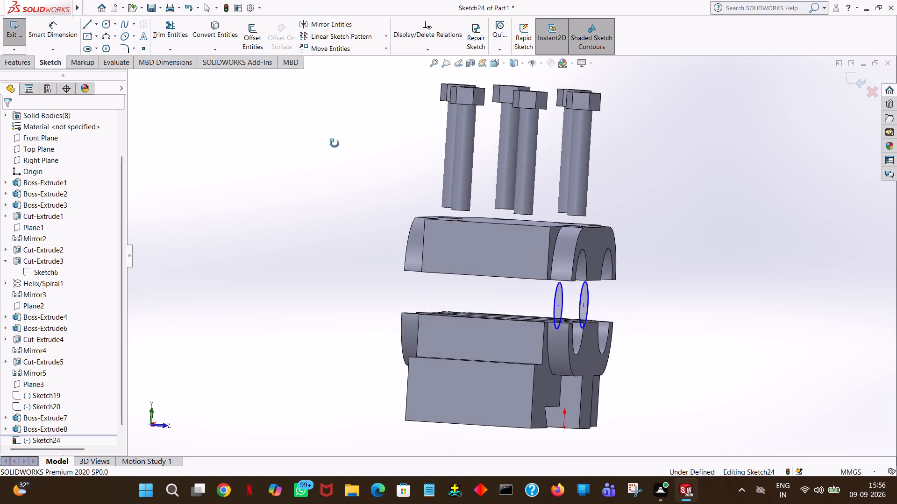
pyautogui.moveTo(335, 143); pyautogui.dragTo(318, 142, button='middle')
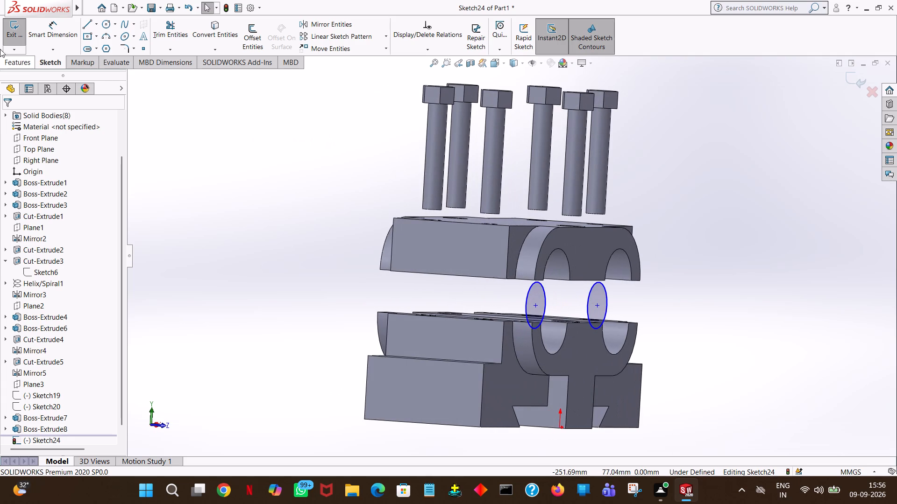
# Extrude the two 5.5 mm radius circles 40 mm as a blind boss to form two round rods.
pyautogui.click(11, 60)
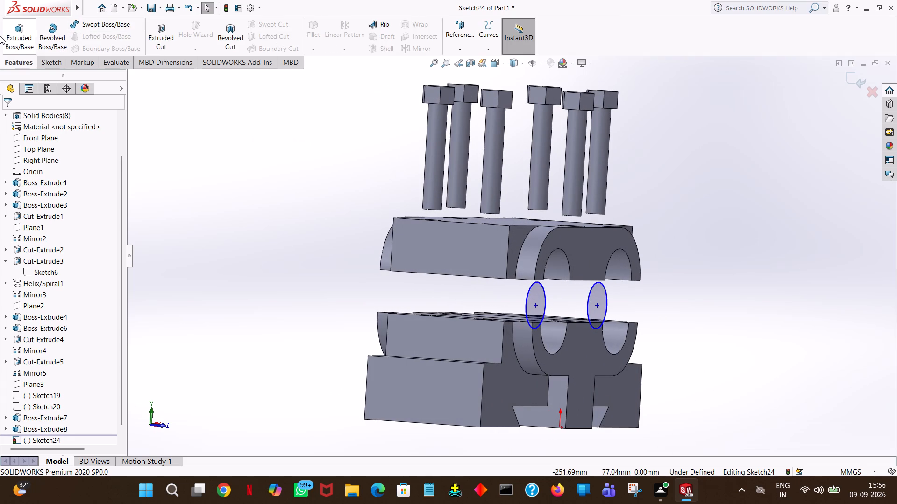
pyautogui.click(15, 34)
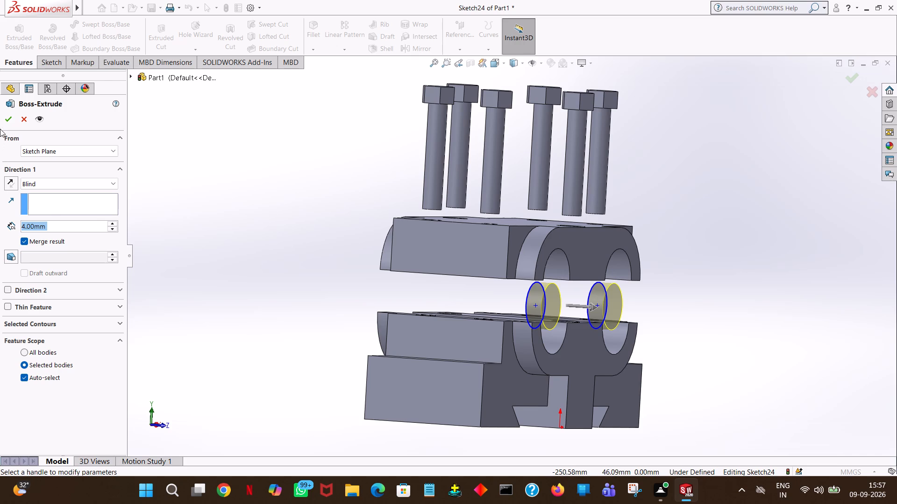
pyautogui.write('40')
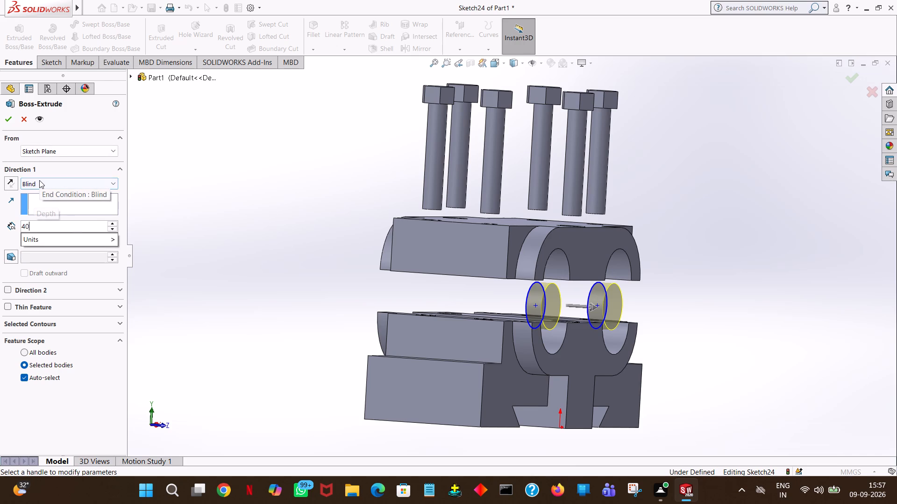
pyautogui.press('Return')
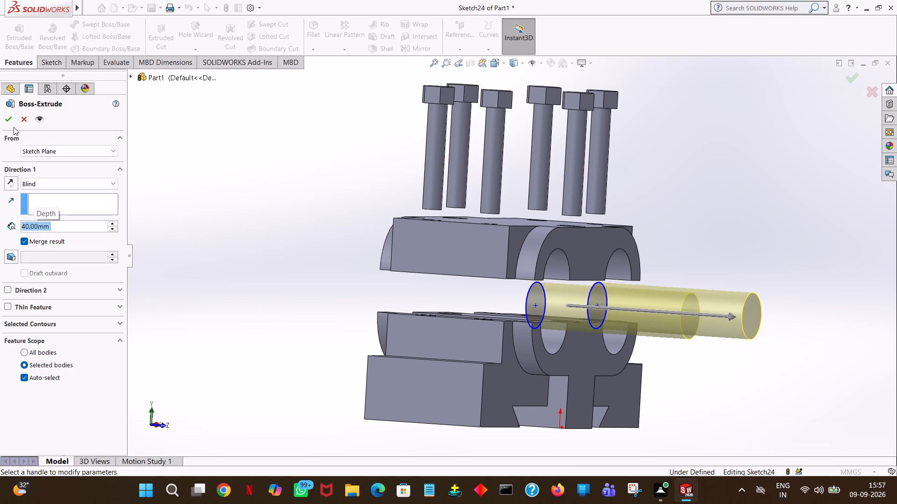
pyautogui.click(10, 121)
pyautogui.click(274, 142)
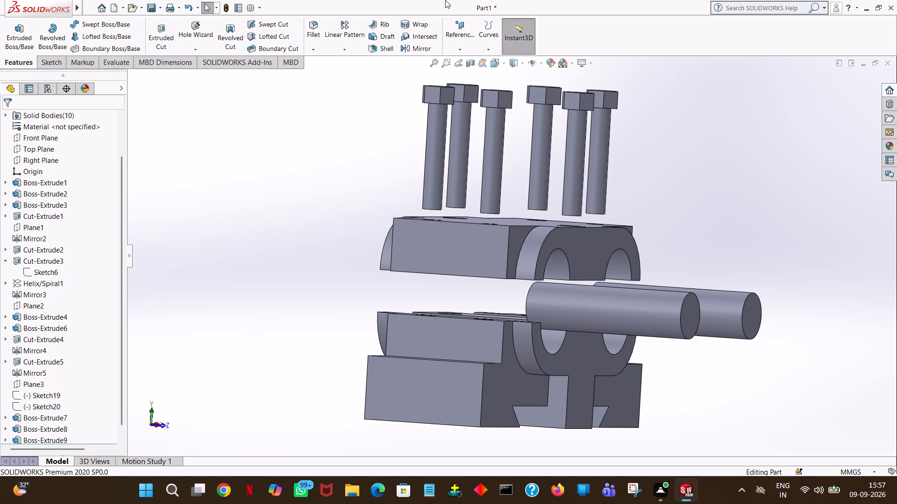
# Start a sketch on the front end face of the rod at X -17.5 mm and draw a concentric circle of about 9.7 mm radius.
pyautogui.click(9, 28)
pyautogui.click(692, 321)
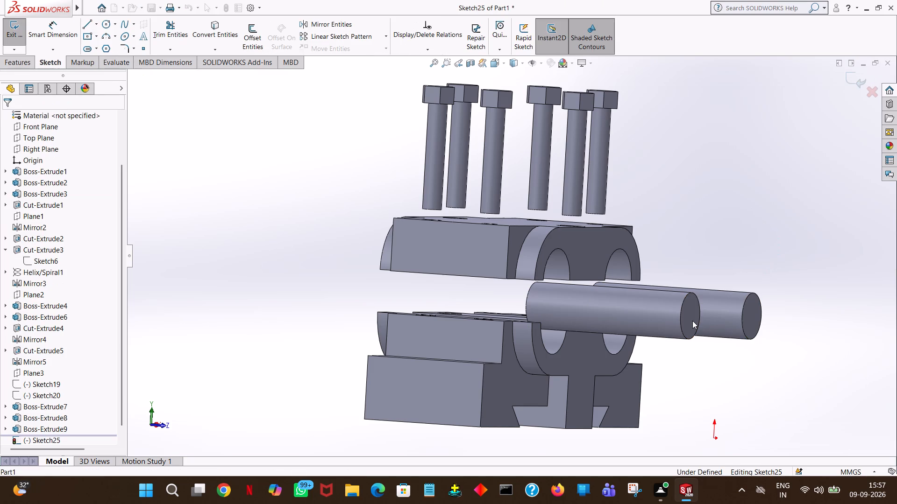
pyautogui.press('space')
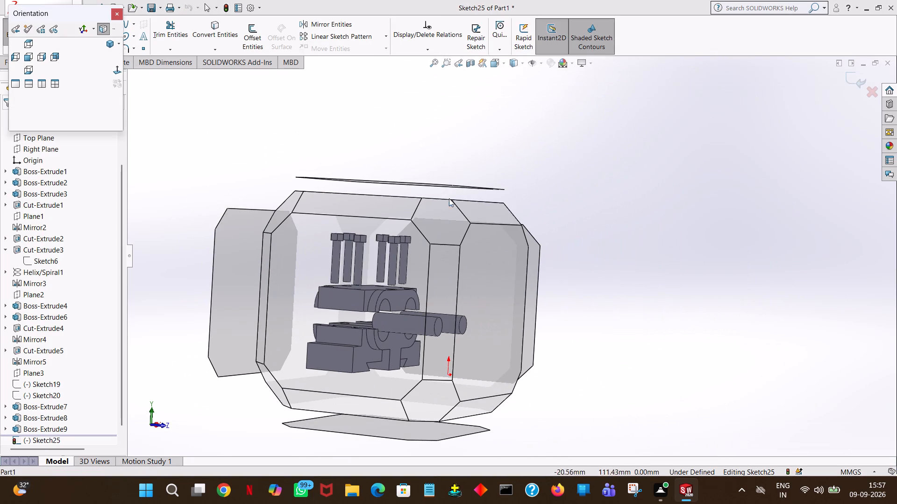
pyautogui.click(119, 72)
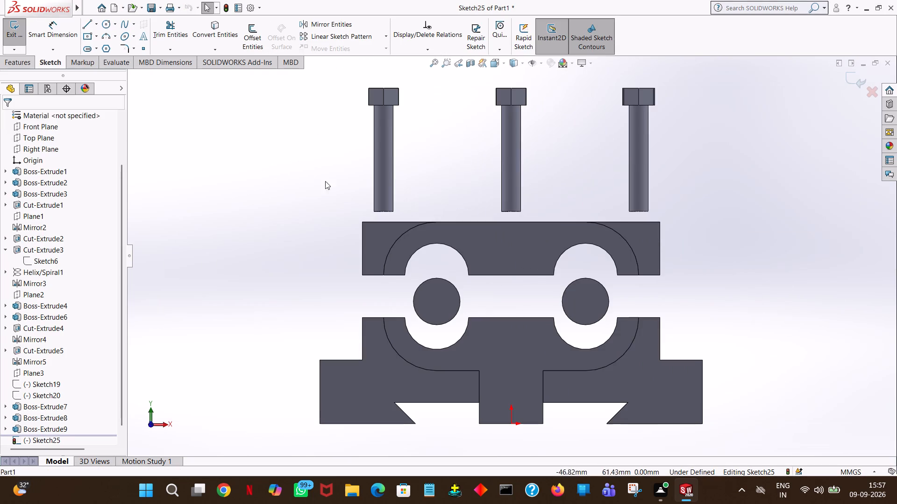
pyautogui.middleClick(750, 311)
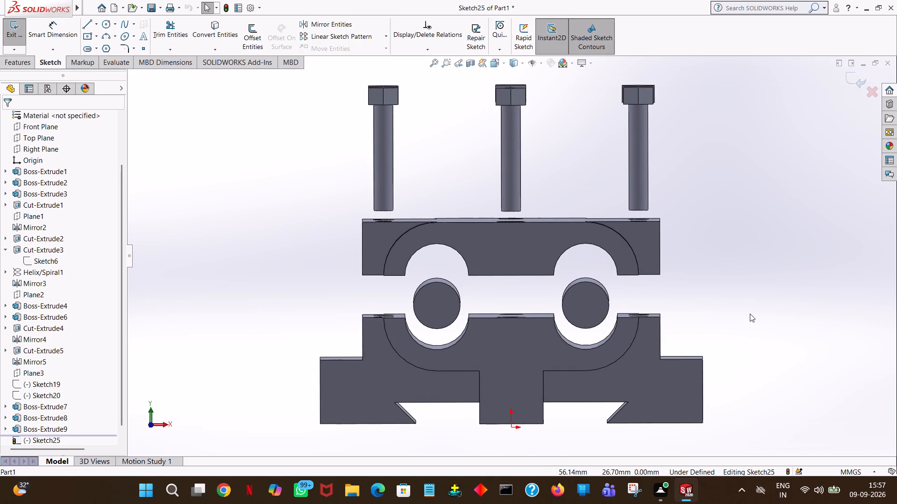
pyautogui.press('space')
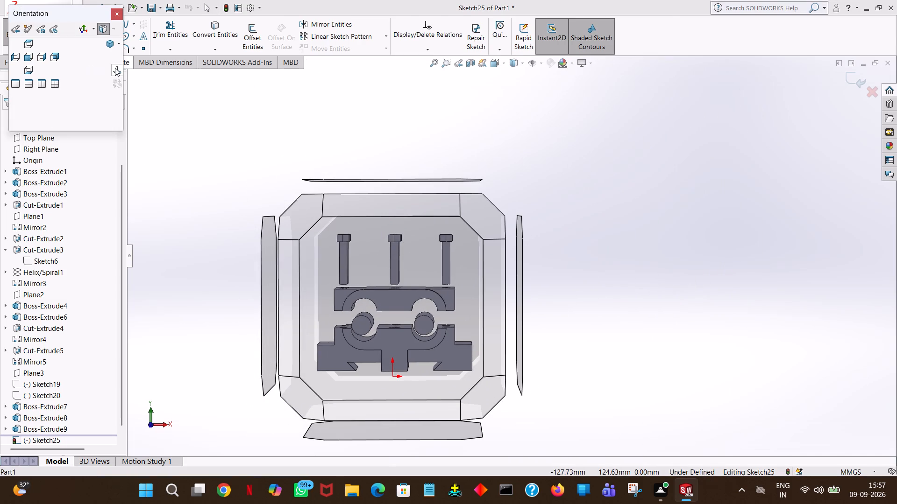
pyautogui.click(115, 68)
pyautogui.click(50, 64)
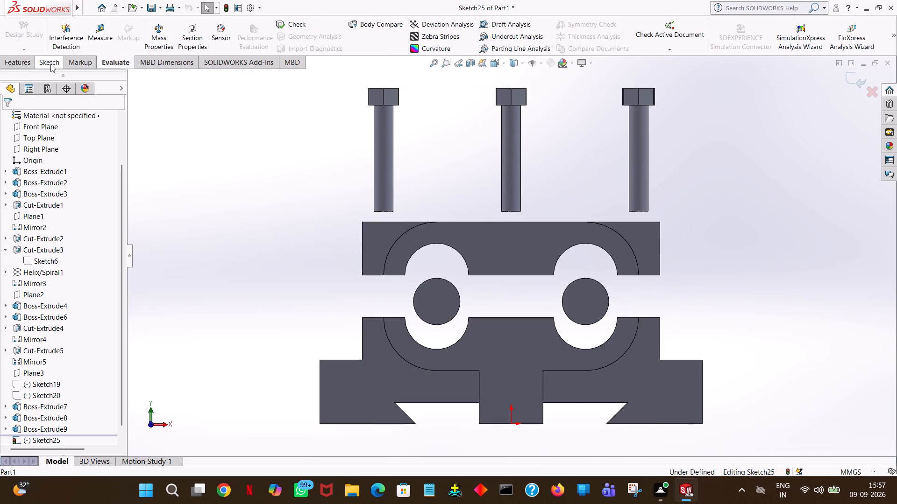
pyautogui.click(107, 24)
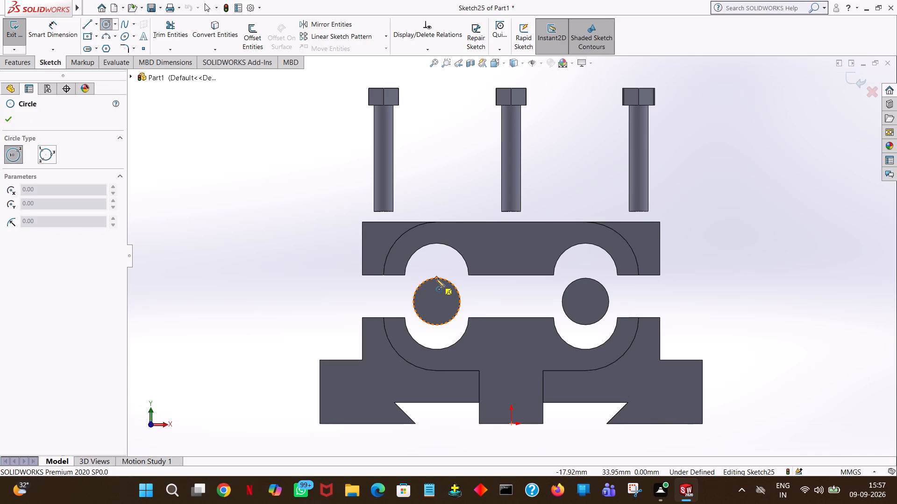
pyautogui.click(437, 302)
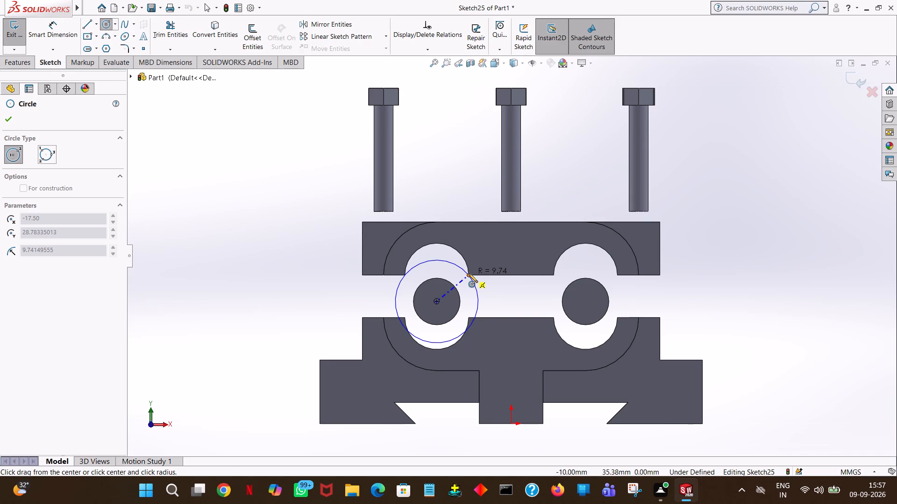
pyautogui.click(469, 273)
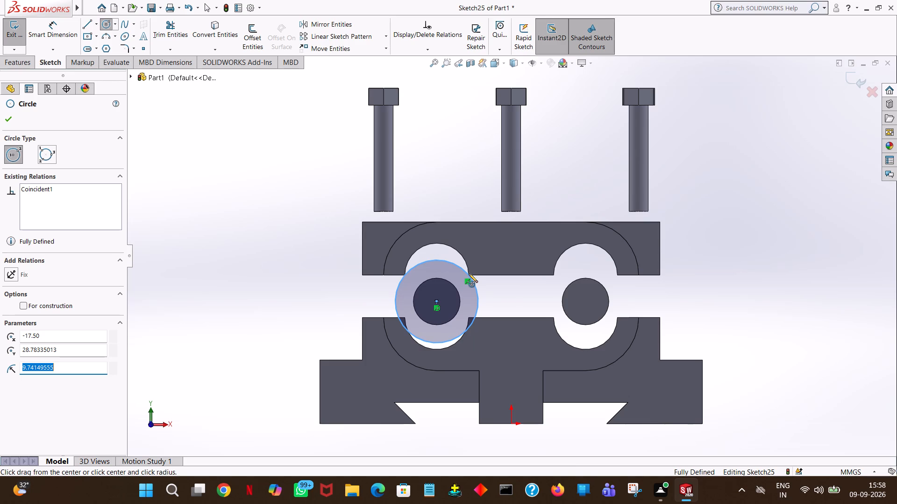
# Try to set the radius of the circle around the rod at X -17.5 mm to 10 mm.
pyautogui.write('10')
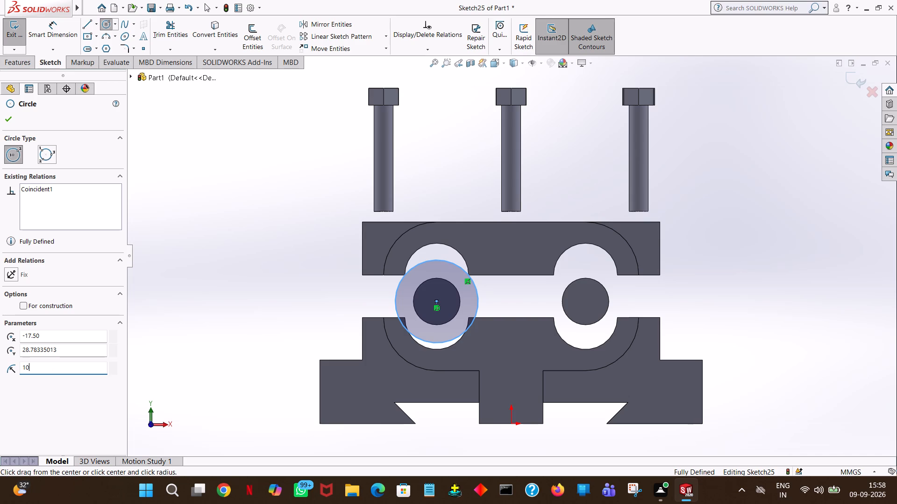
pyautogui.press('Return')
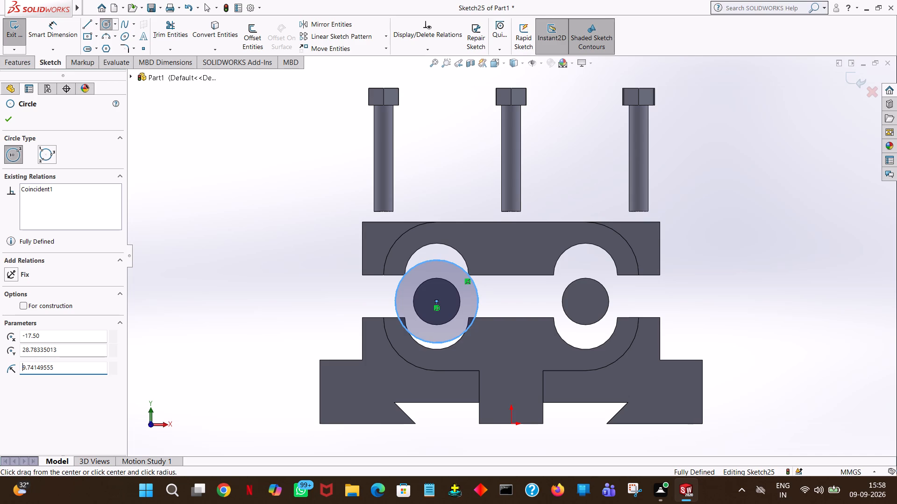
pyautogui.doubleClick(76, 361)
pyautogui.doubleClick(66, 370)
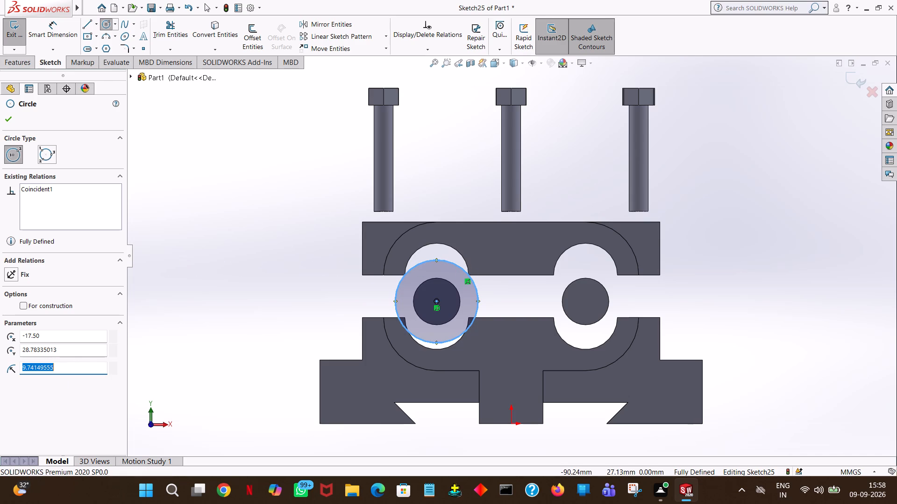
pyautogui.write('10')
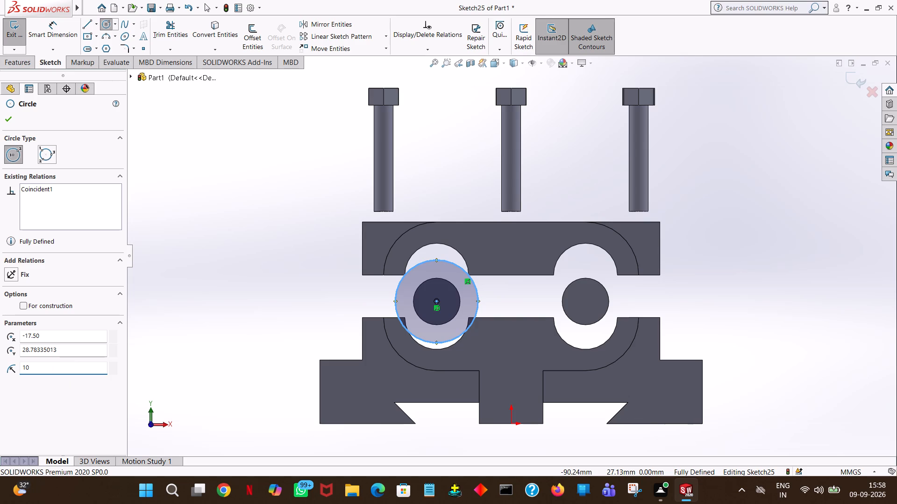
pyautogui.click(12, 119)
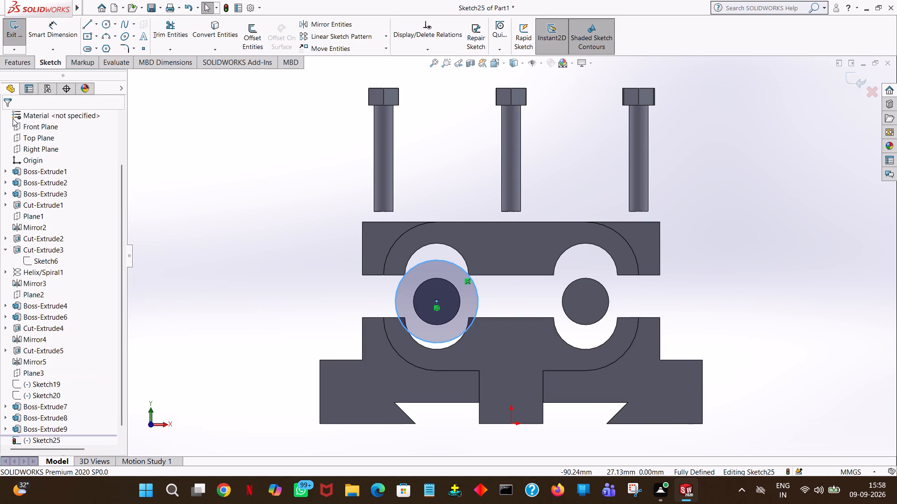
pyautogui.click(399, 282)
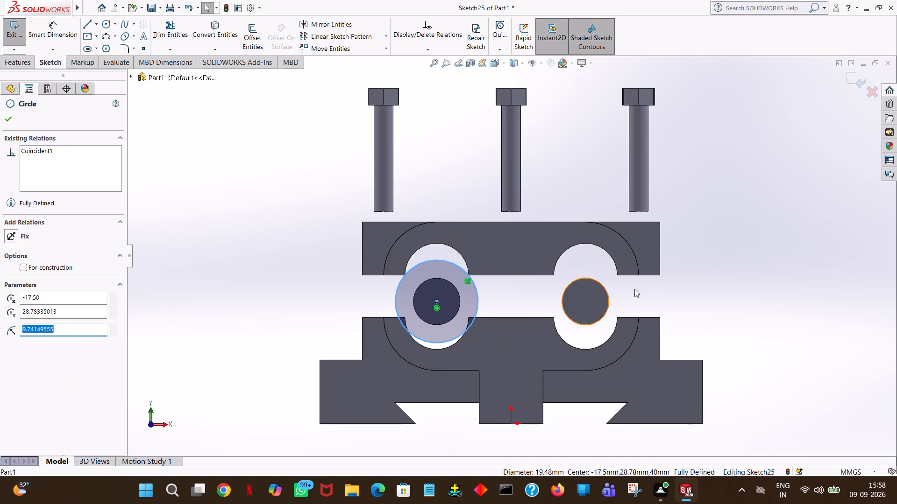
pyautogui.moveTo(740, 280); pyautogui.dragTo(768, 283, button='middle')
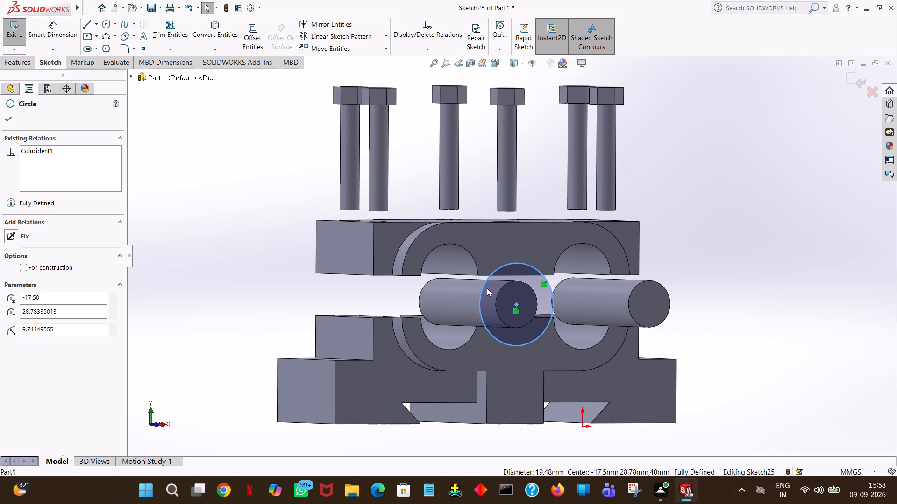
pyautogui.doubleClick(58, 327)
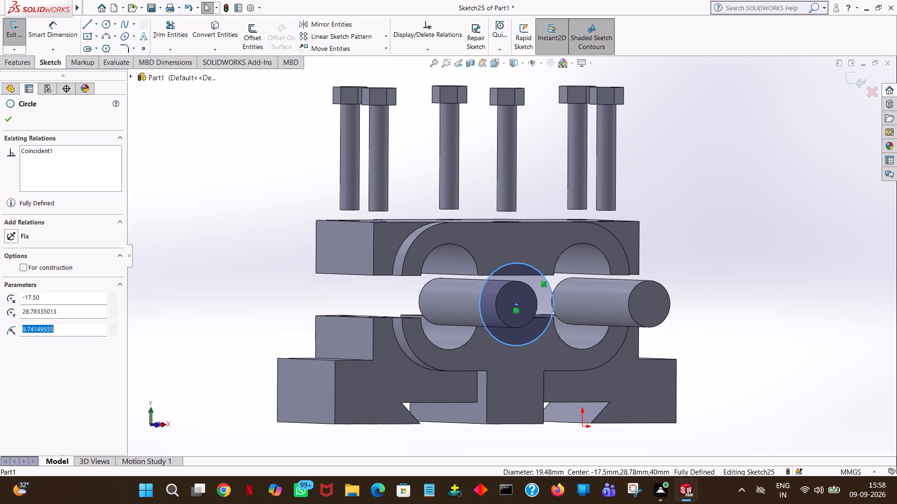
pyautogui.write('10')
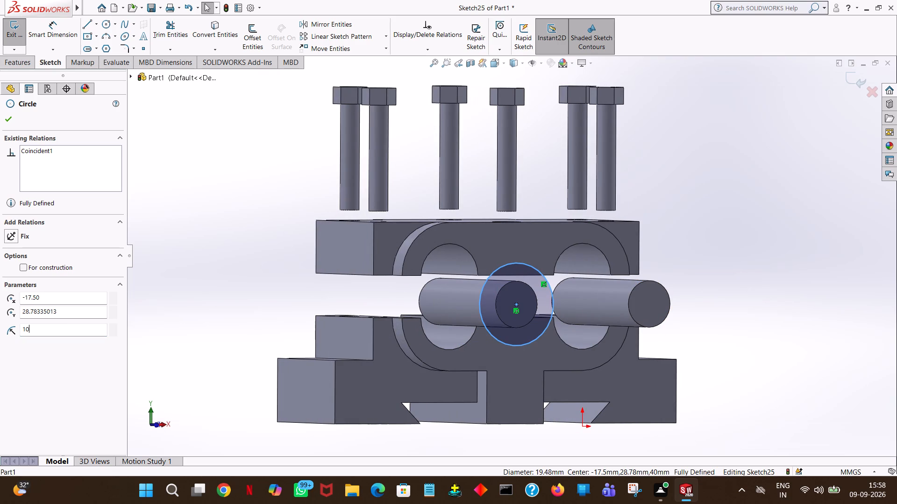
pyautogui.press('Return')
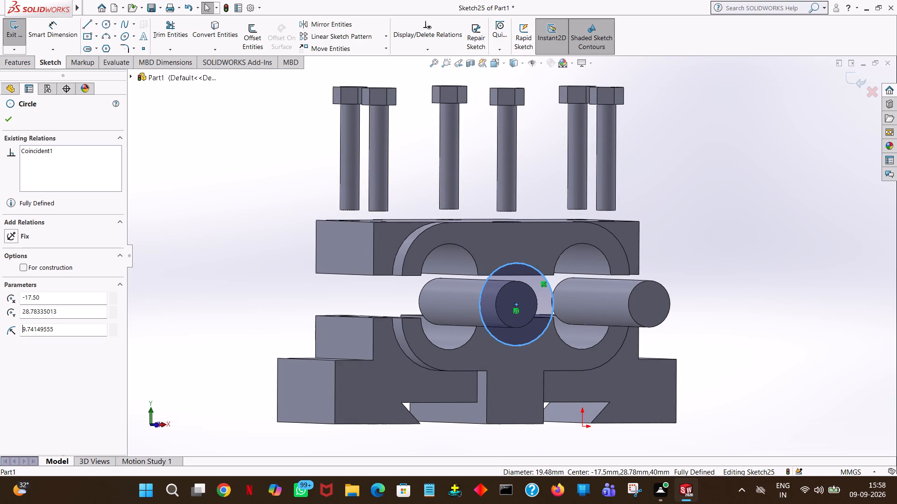
# Draw a second, smaller circle centred on the same rod at X -17.5 mm and set its radius to 7.5 mm.
pyautogui.moveTo(687, 258); pyautogui.dragTo(687, 259, button='middle')
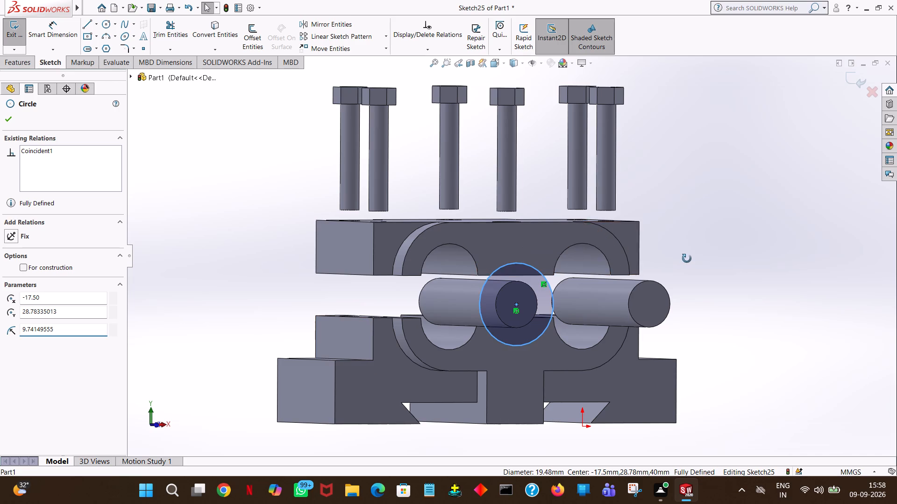
pyautogui.moveTo(687, 259); pyautogui.dragTo(693, 279, button='middle')
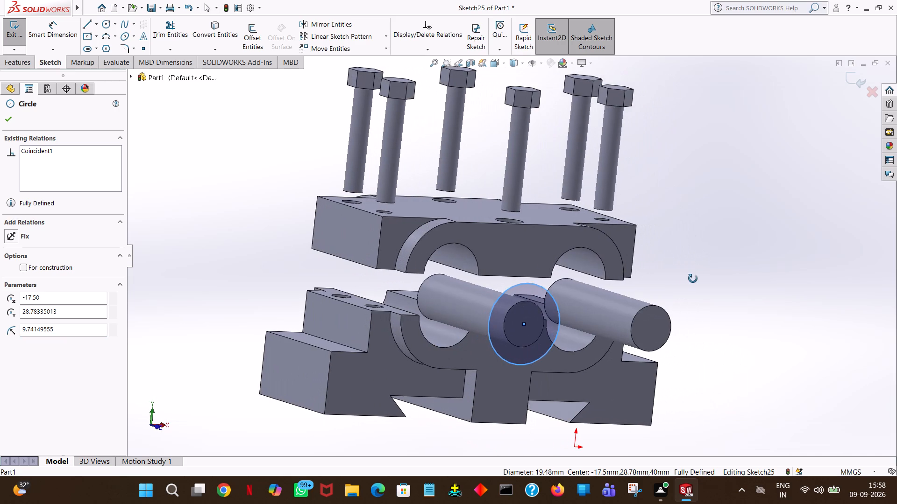
pyautogui.moveTo(693, 279); pyautogui.dragTo(691, 279, button='middle')
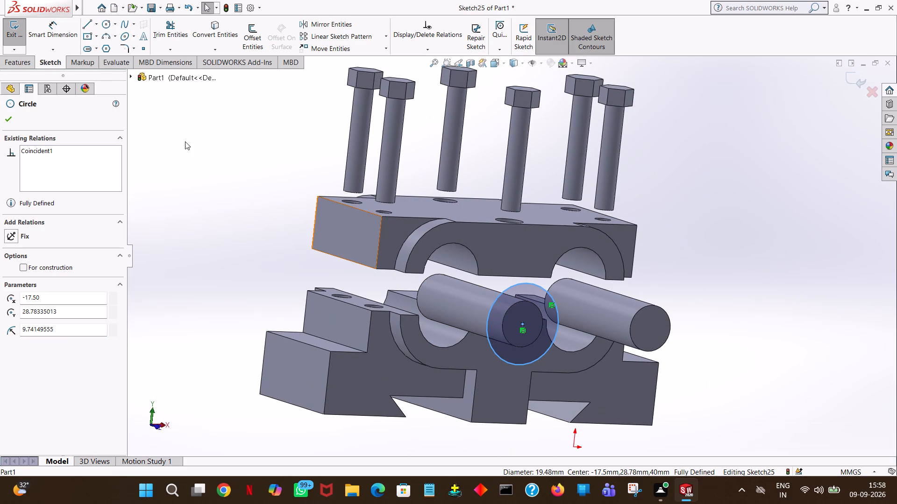
pyautogui.press('space')
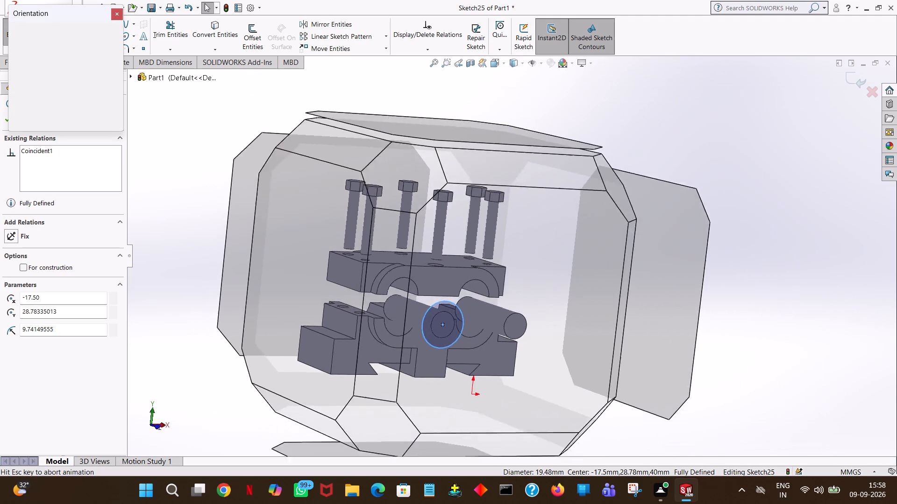
pyautogui.click(118, 75)
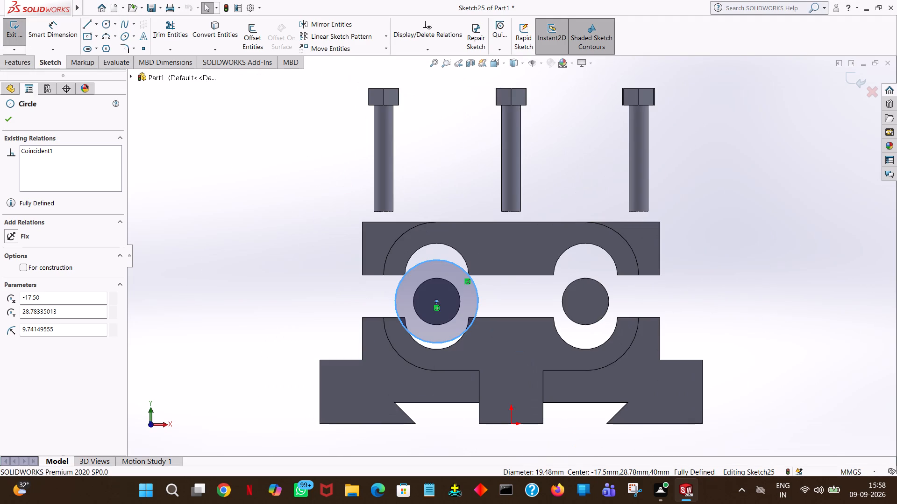
pyautogui.click(109, 23)
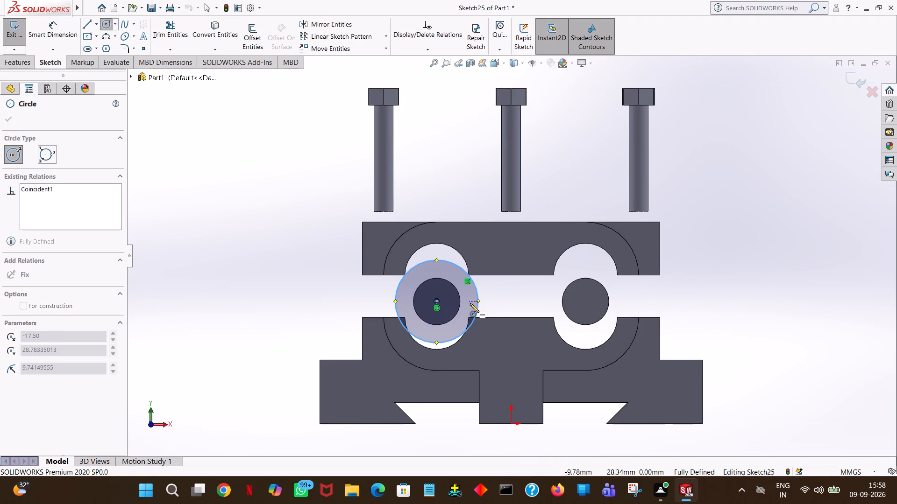
pyautogui.click(436, 301)
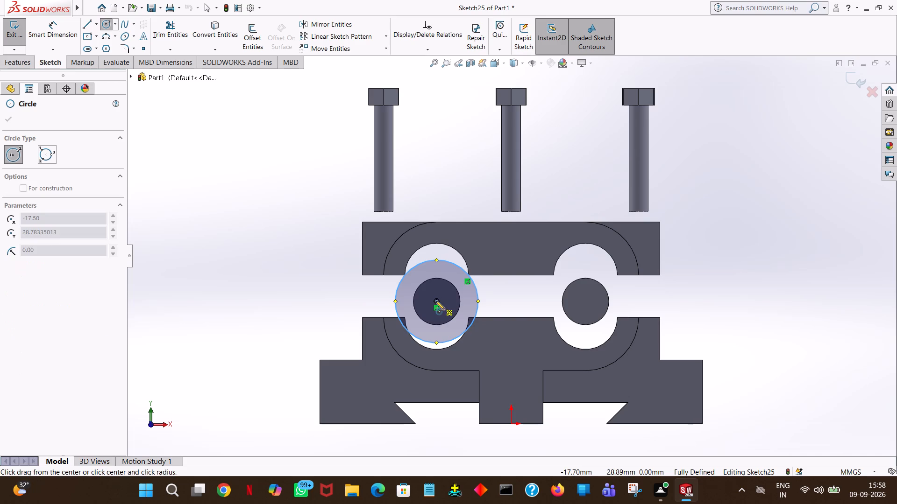
pyautogui.click(442, 267)
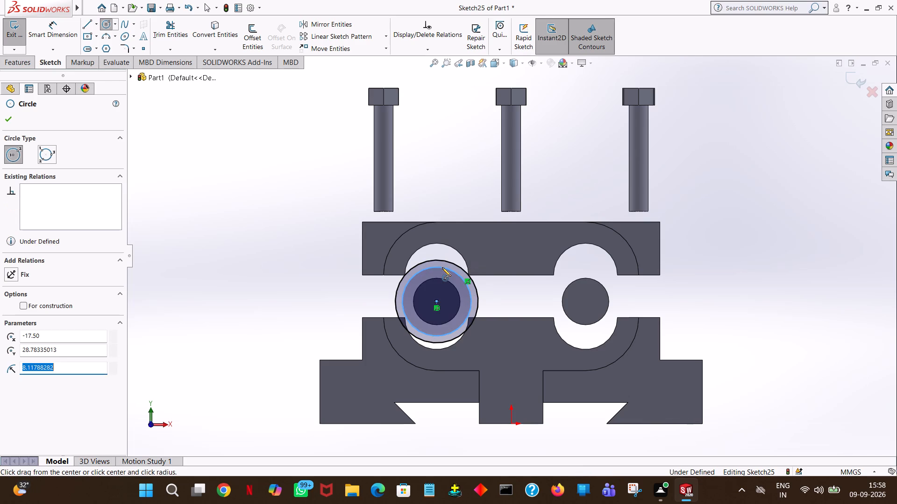
pyautogui.write('7.5')
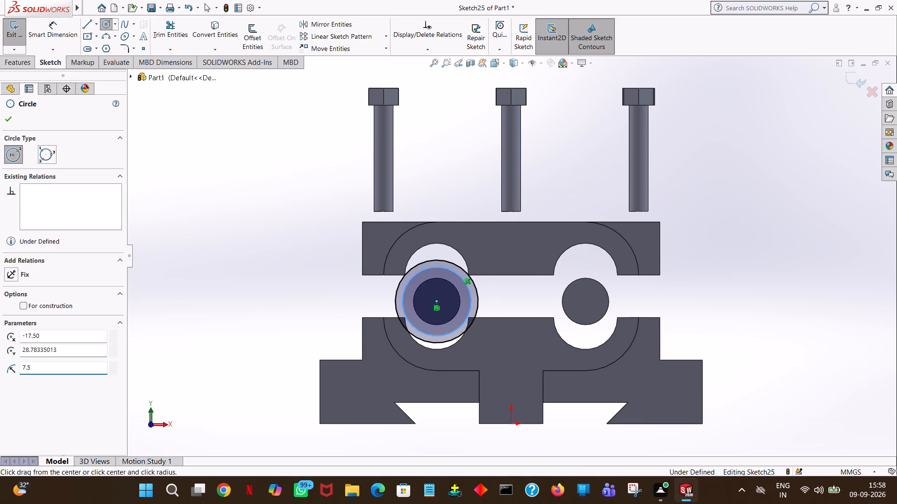
pyautogui.press('Return')
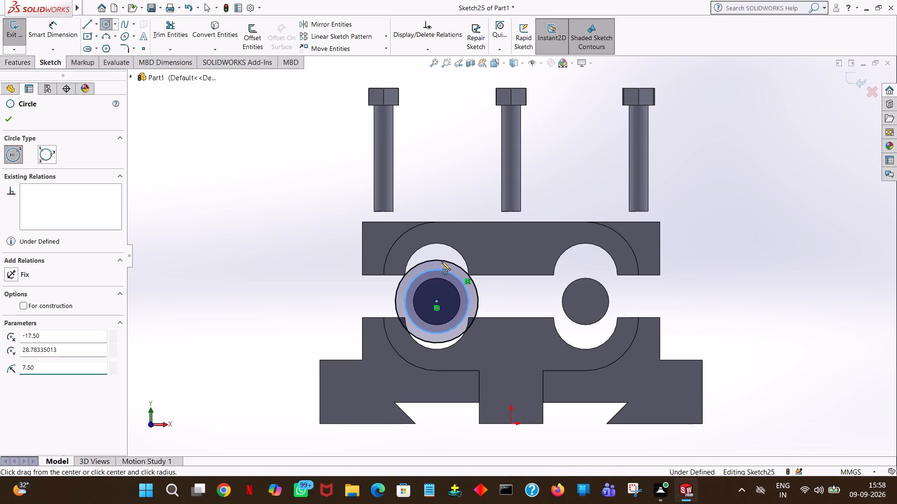
pyautogui.click(7, 115)
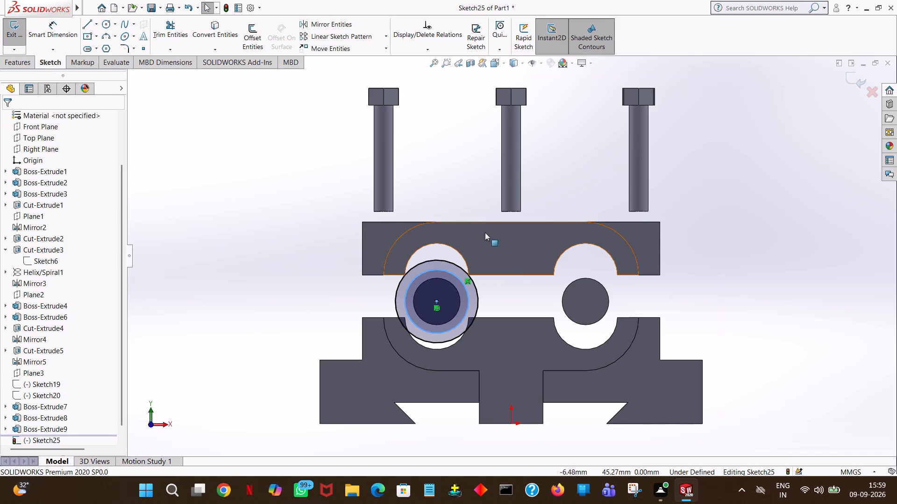
# Draw two concentric circles centred on the rod at X 17.5 mm, with radii of 10 mm and 7.5 mm.
pyautogui.click(106, 25)
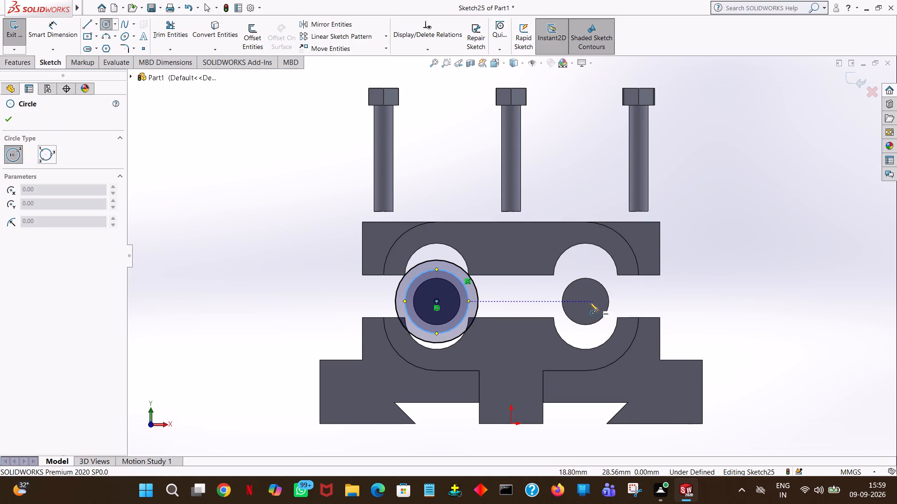
pyautogui.click(585, 301)
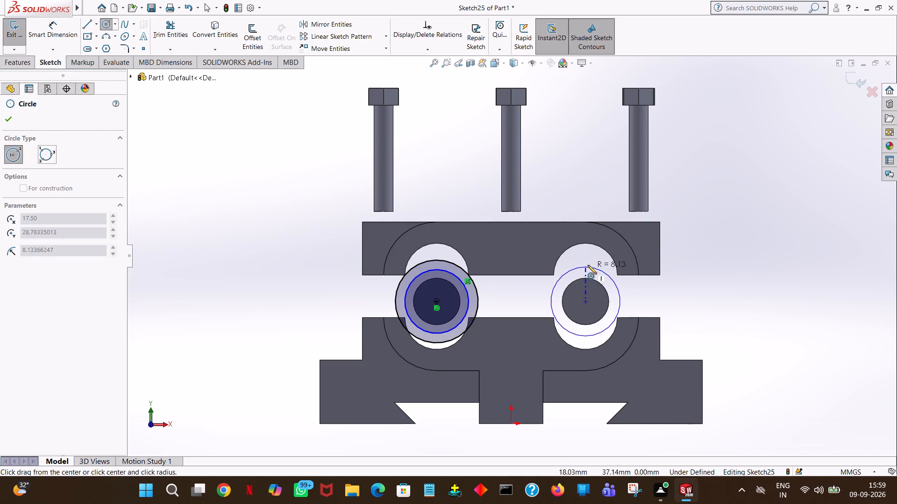
pyautogui.click(588, 265)
pyautogui.write('10')
pyautogui.press('Return')
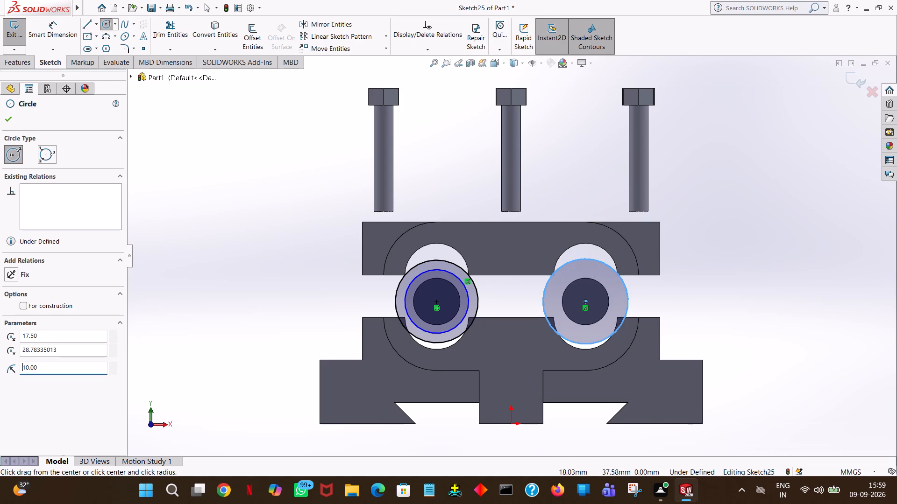
pyautogui.click(585, 301)
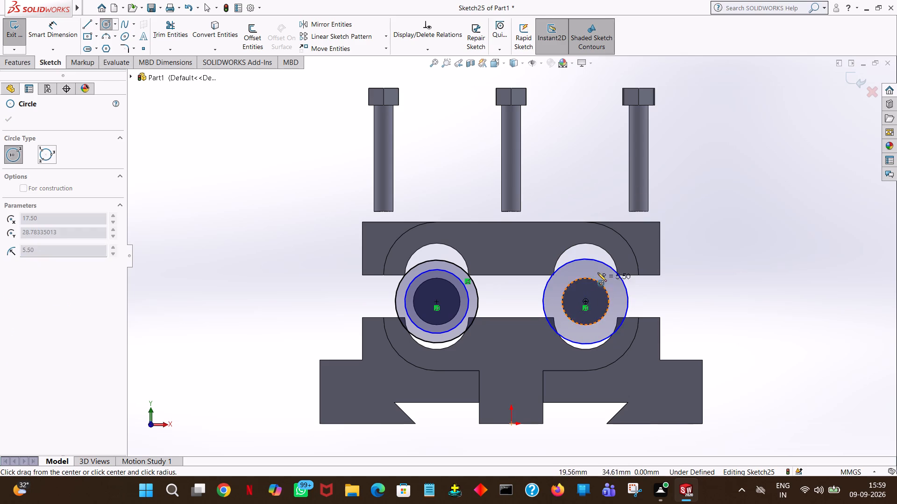
pyautogui.click(600, 269)
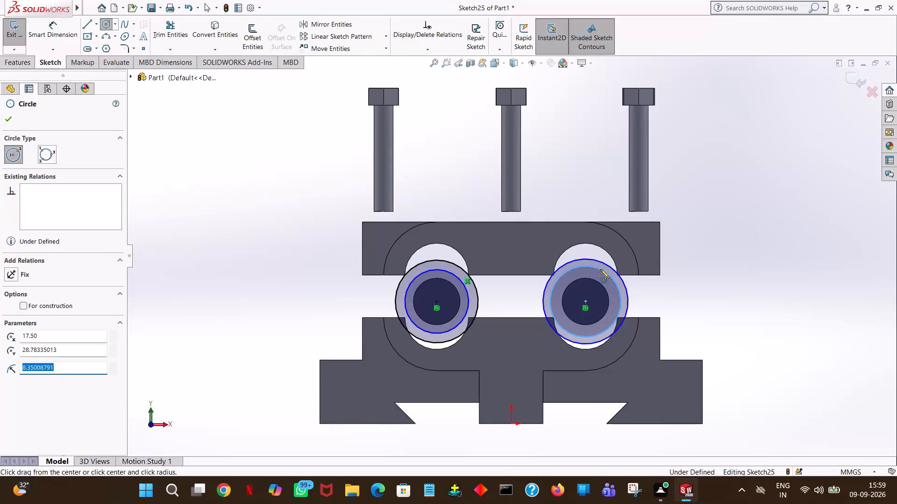
pyautogui.write('7.5')
pyautogui.press('Return')
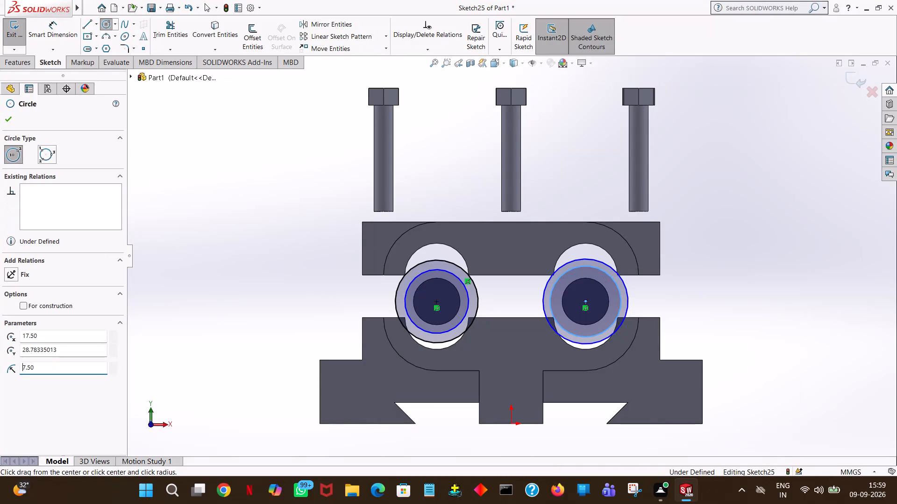
pyautogui.click(6, 115)
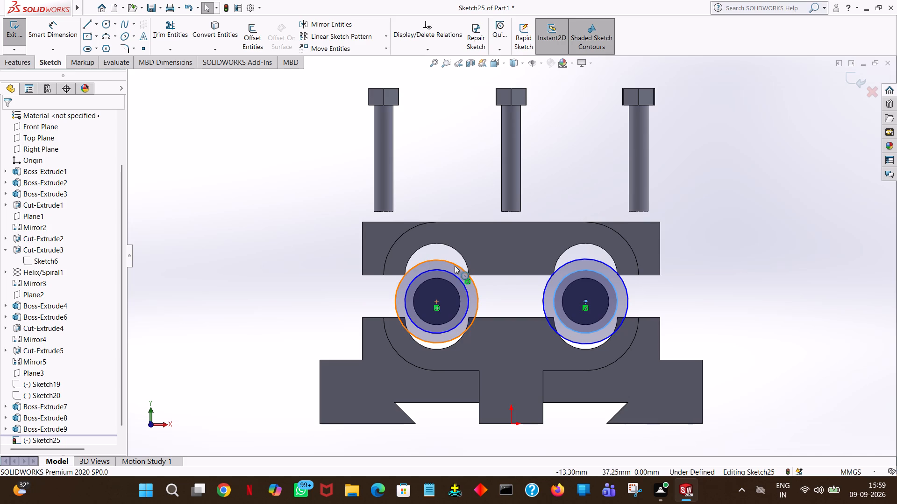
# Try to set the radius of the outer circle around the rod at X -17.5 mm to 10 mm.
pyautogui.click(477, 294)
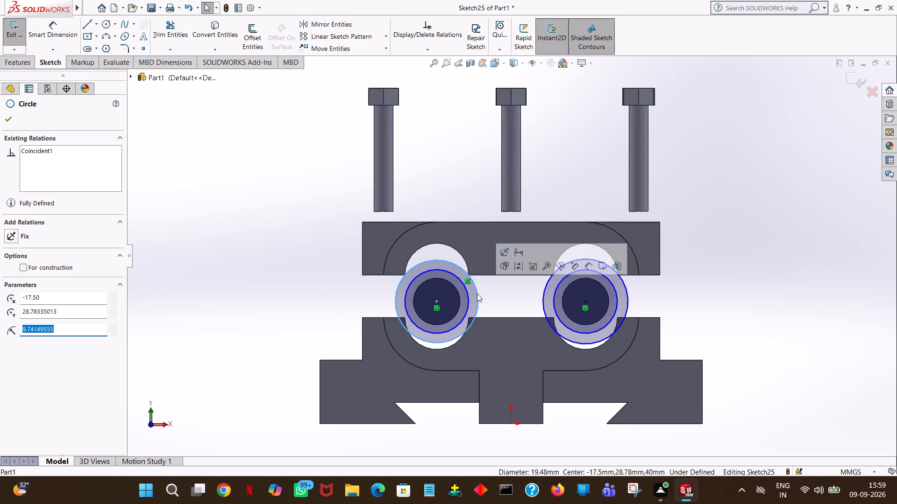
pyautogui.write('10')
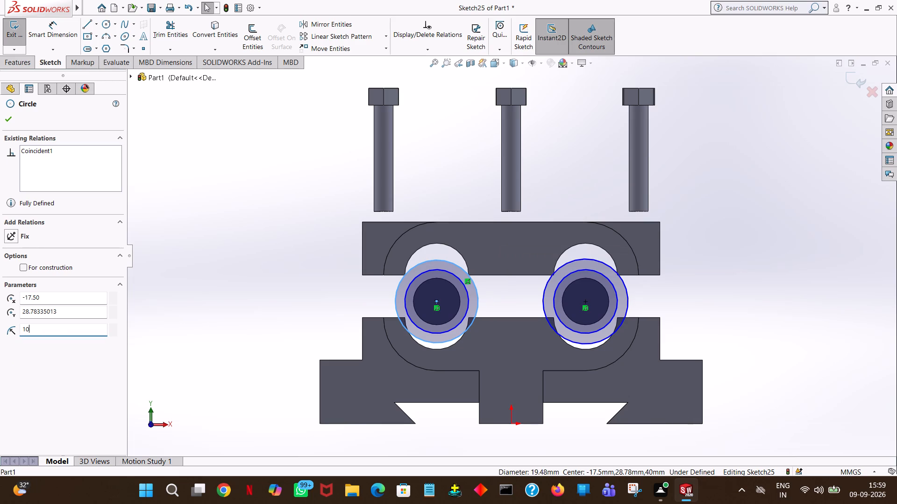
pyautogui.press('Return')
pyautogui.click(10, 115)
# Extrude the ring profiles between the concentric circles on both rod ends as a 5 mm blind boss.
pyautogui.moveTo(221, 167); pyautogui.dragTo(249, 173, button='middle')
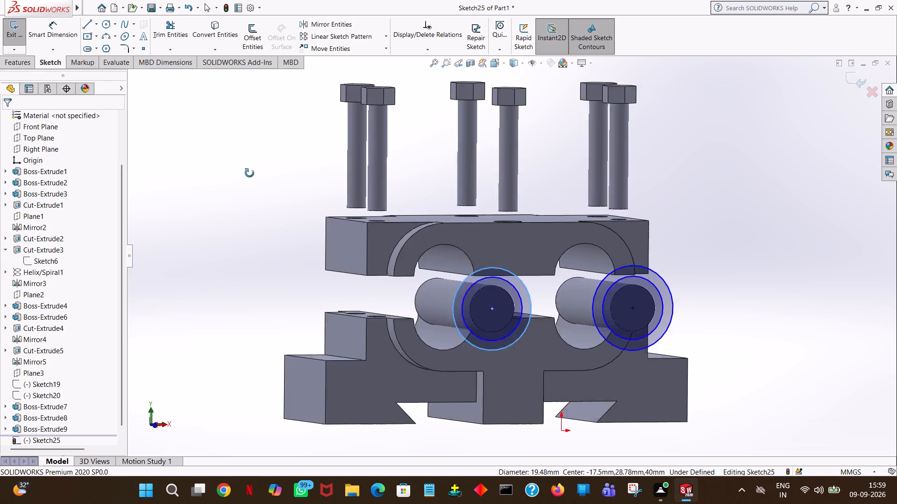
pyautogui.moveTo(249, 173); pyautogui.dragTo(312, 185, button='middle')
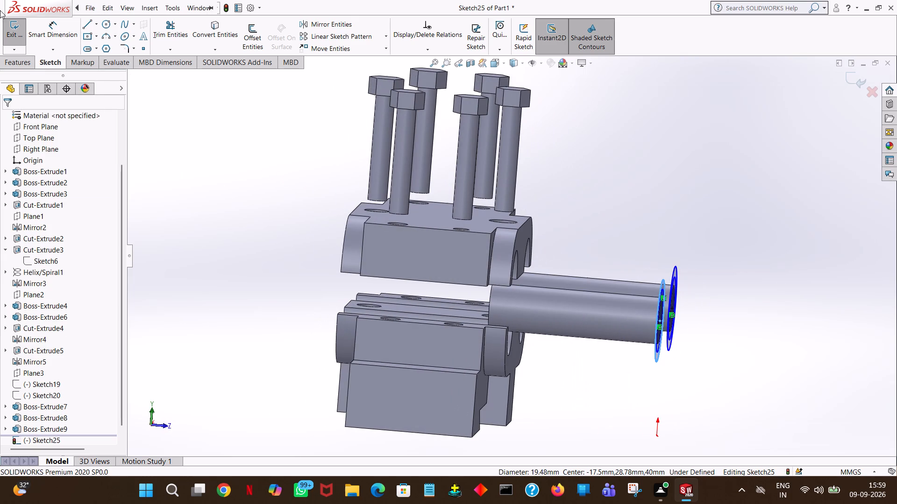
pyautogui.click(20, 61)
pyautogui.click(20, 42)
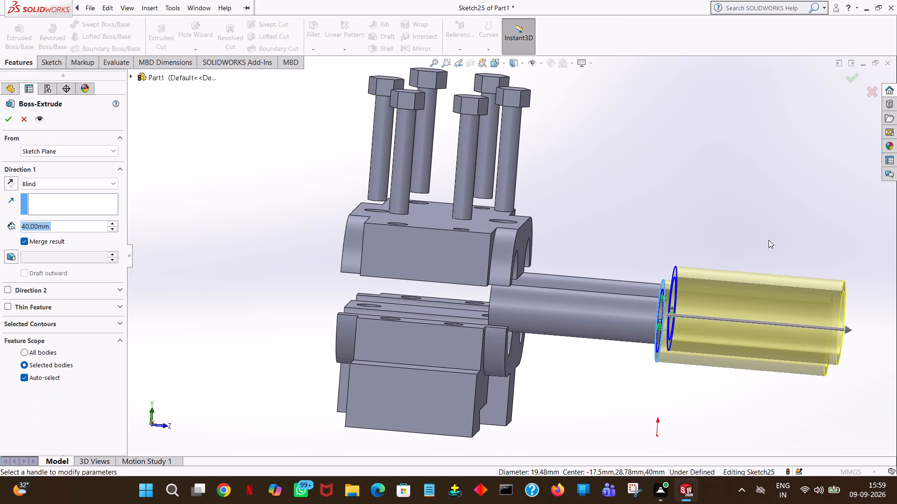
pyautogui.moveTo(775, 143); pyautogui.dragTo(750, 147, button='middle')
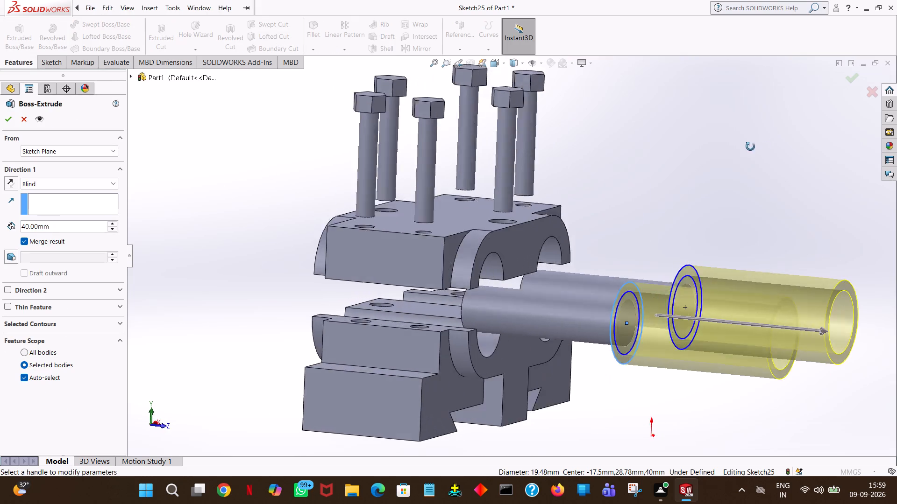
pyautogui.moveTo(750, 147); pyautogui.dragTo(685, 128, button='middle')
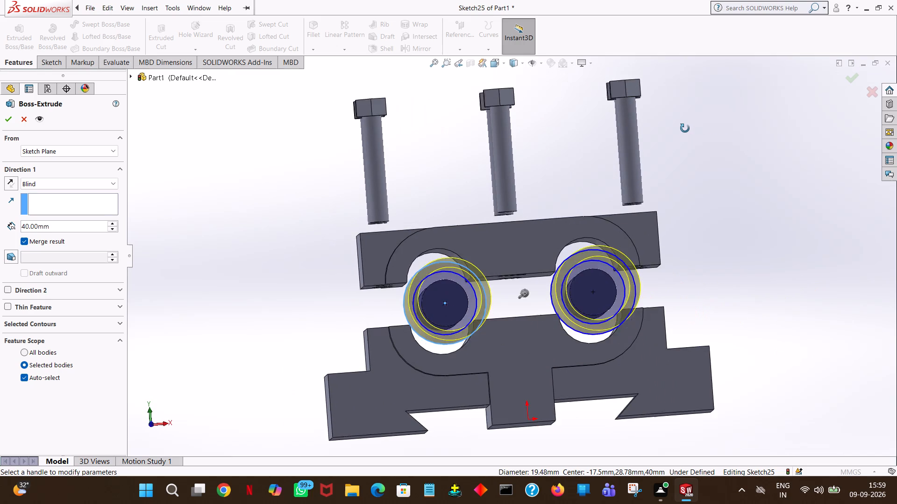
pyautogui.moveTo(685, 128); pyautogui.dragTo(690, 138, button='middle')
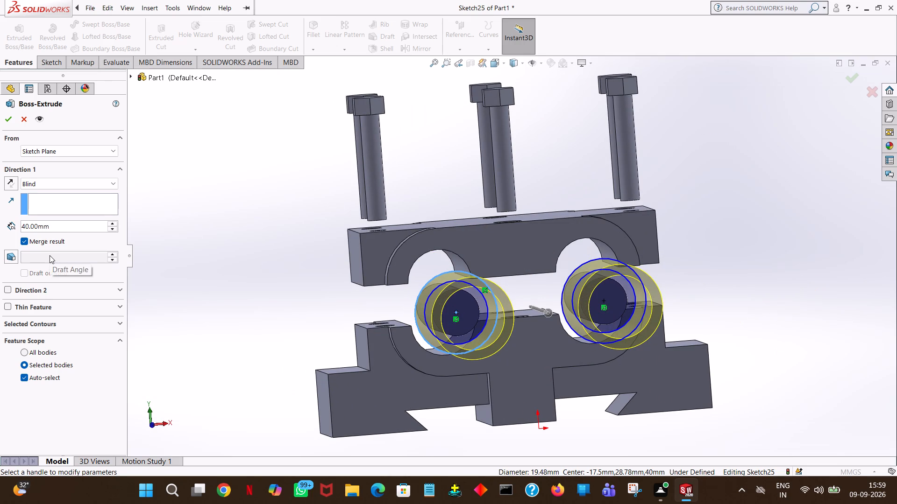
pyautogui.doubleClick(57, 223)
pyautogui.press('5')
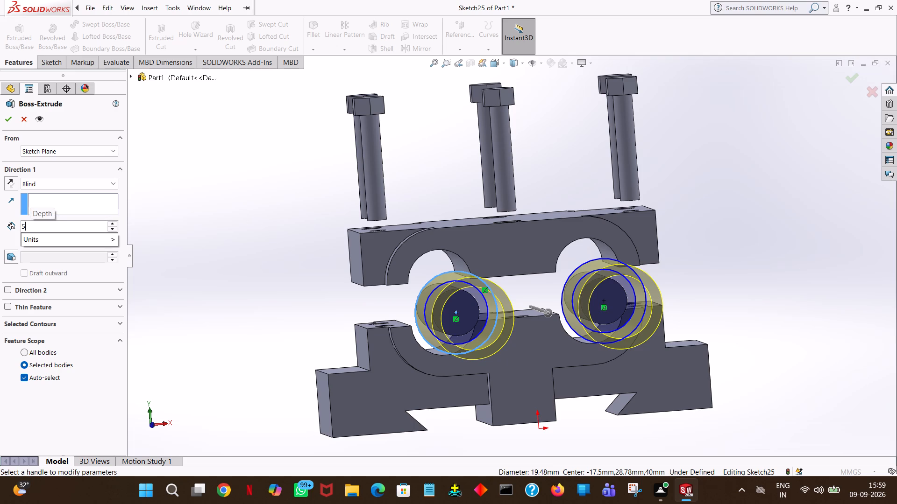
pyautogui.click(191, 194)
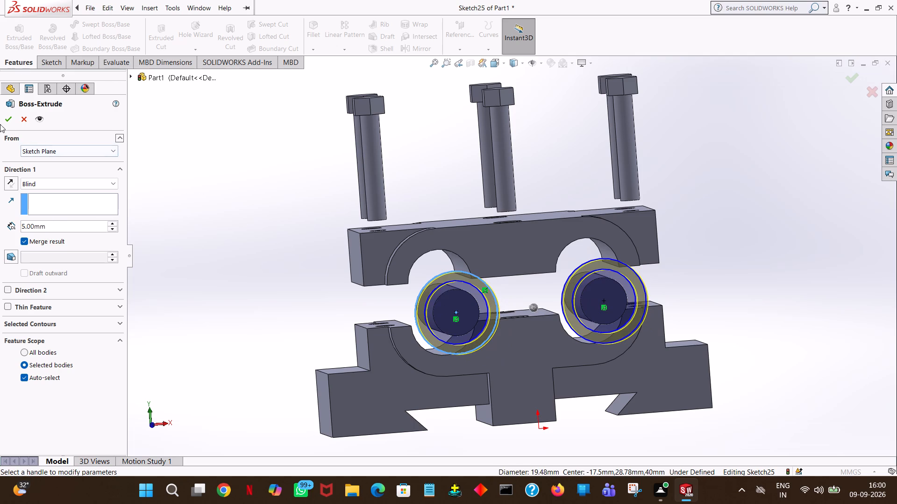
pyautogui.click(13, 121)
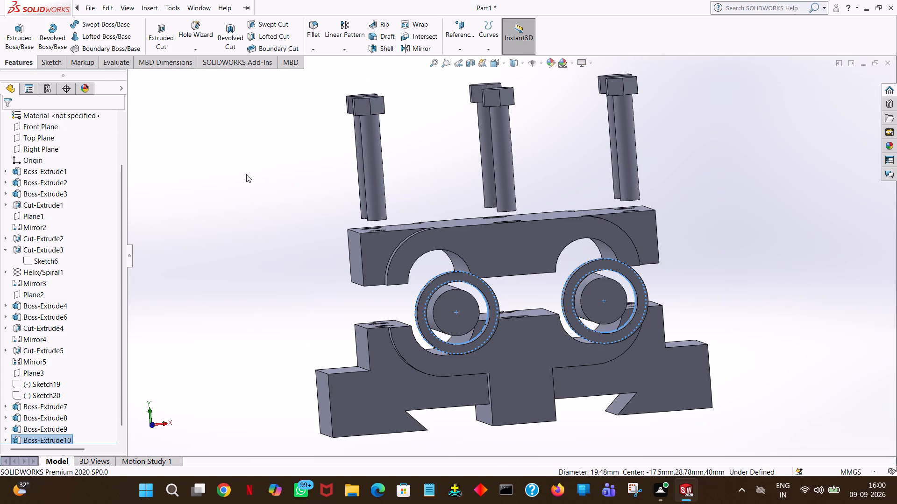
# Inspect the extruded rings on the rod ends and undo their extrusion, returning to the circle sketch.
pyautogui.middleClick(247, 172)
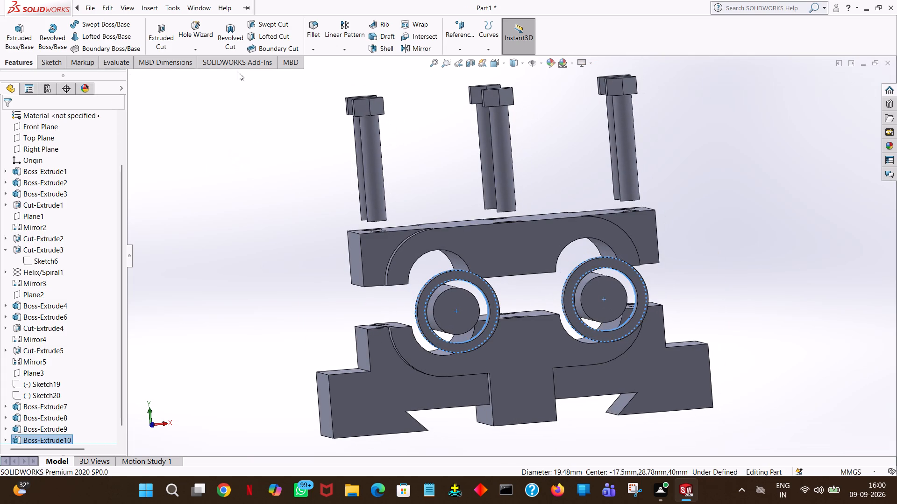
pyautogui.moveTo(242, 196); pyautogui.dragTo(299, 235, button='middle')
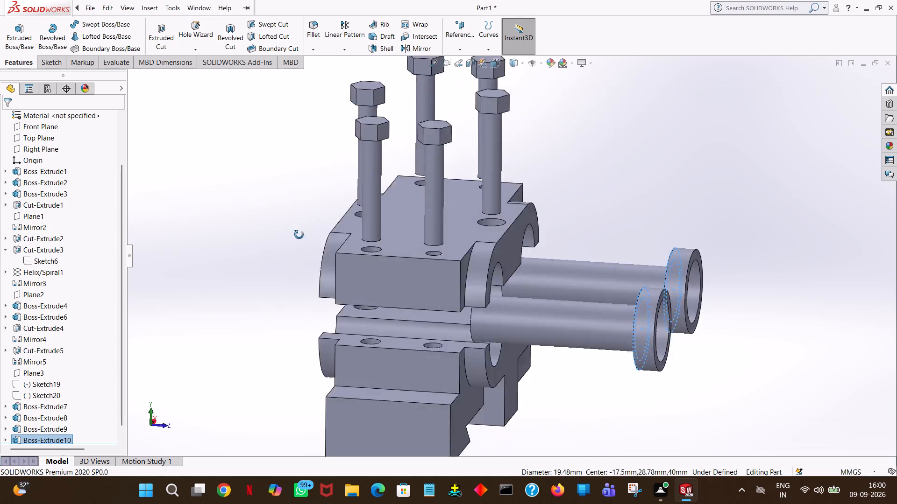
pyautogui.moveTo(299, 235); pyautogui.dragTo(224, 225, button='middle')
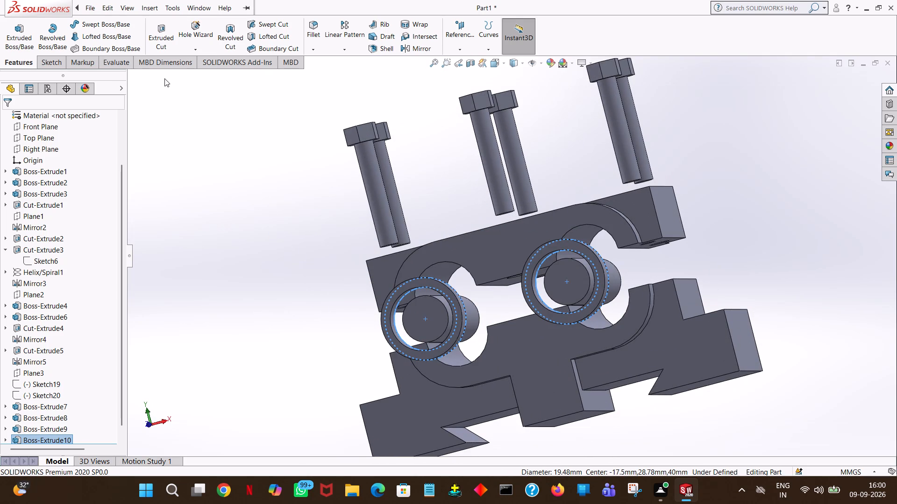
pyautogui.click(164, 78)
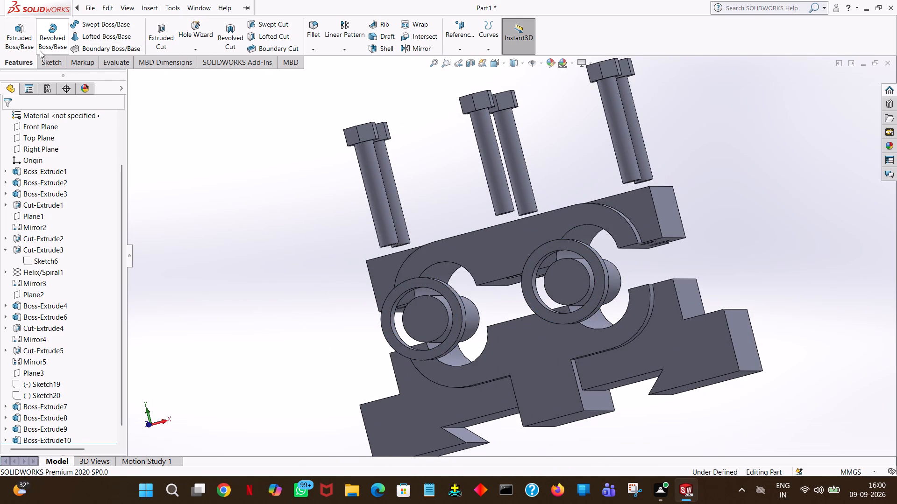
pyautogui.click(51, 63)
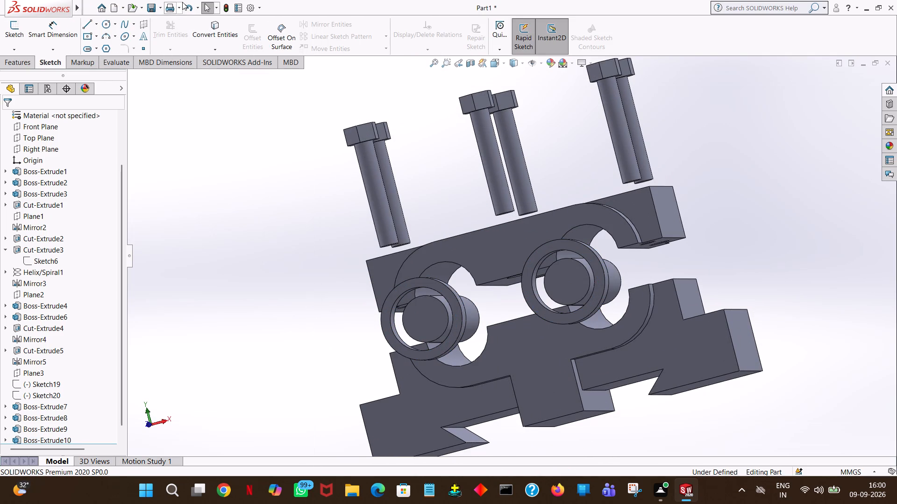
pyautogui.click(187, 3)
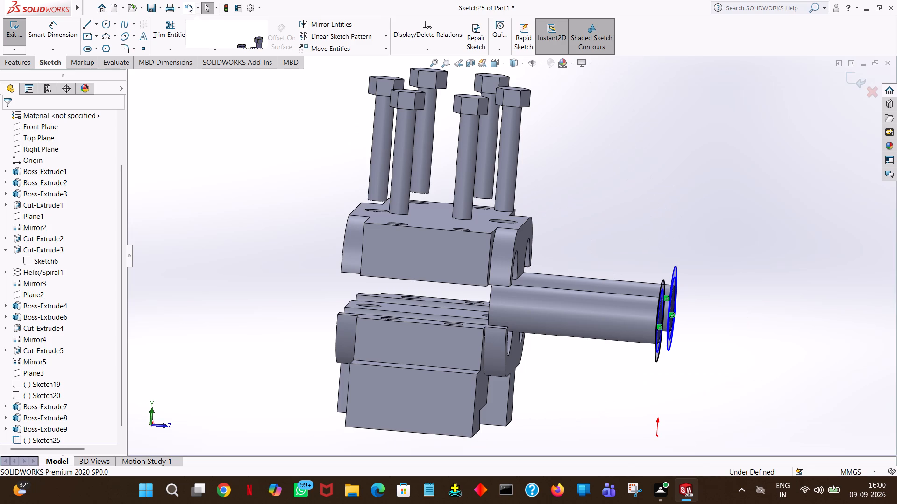
# Start a 5 mm blind boss extrusion of the circle sketch and select the 7.5 mm radius circles on both rods as profiles.
pyautogui.click(23, 64)
pyautogui.click(21, 36)
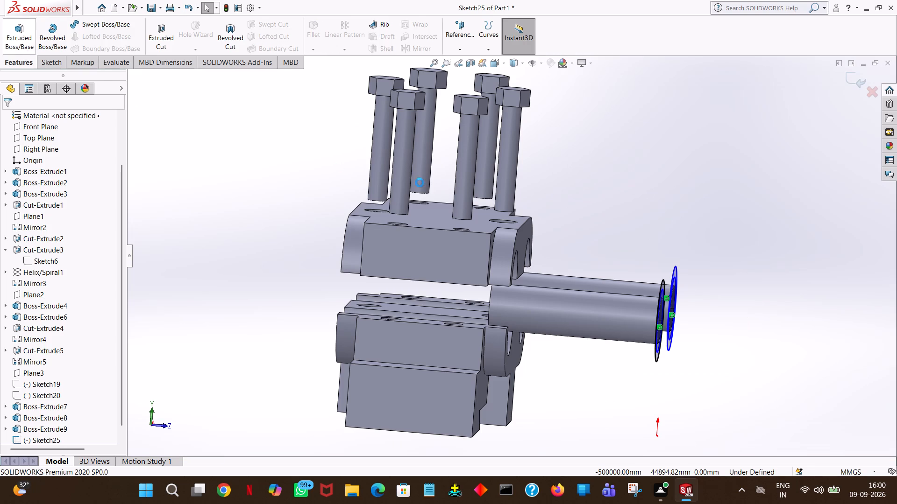
pyautogui.moveTo(682, 184); pyautogui.dragTo(631, 179, button='middle')
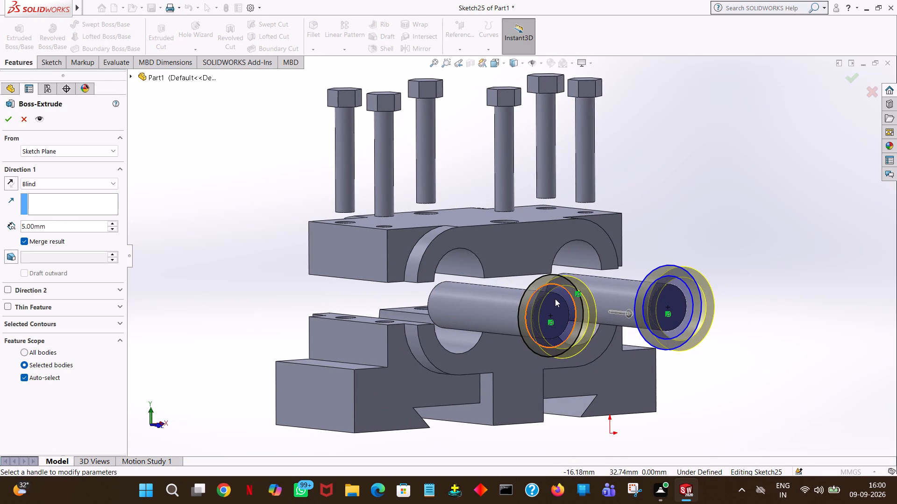
pyautogui.click(555, 299)
pyautogui.moveTo(745, 239); pyautogui.dragTo(708, 234, button='middle')
pyautogui.middleClick(715, 244)
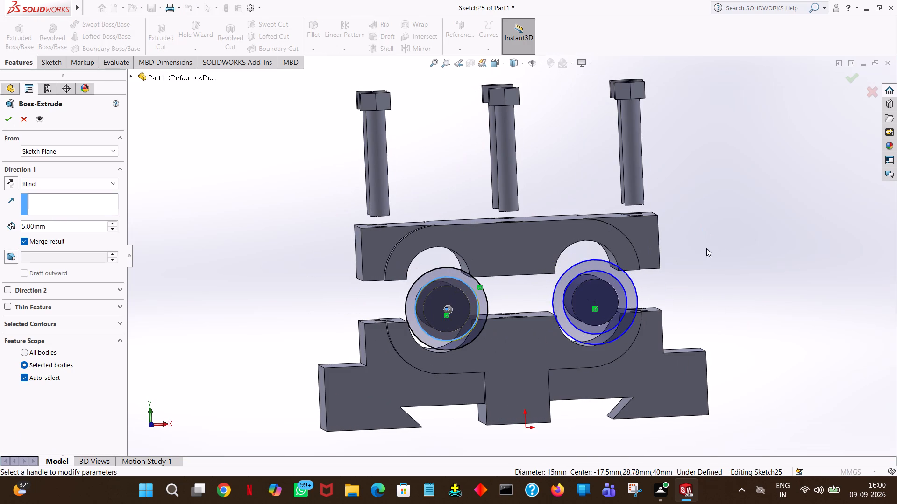
pyautogui.click(619, 292)
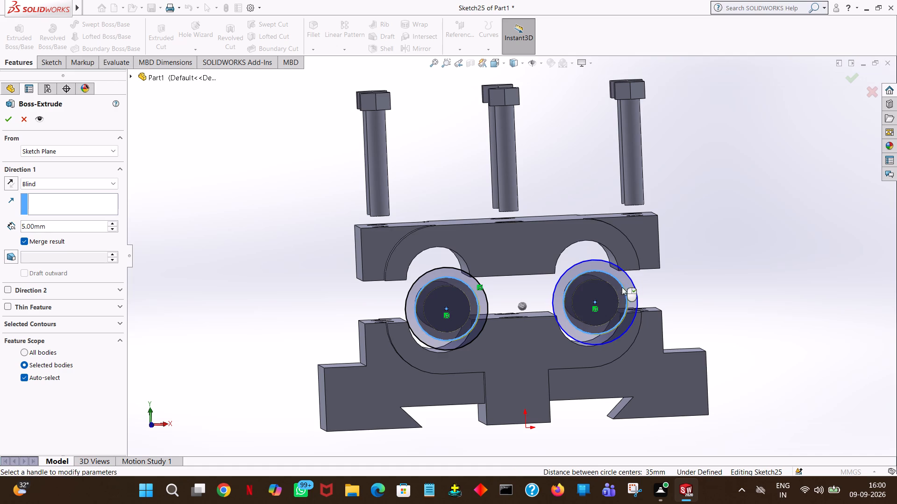
pyautogui.click(630, 280)
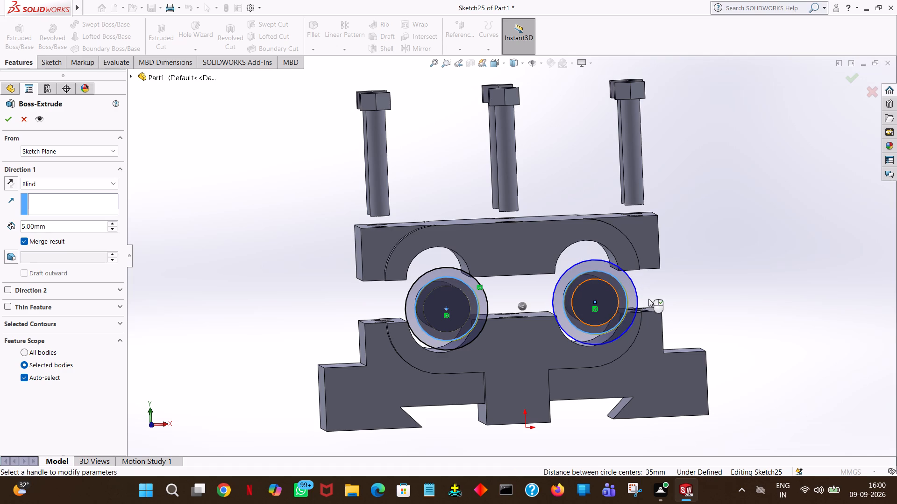
# Try to add the outer circles around both rods to the 5 mm extrusion and check its preview from several sides.
pyautogui.moveTo(708, 286); pyautogui.dragTo(787, 240, button='middle')
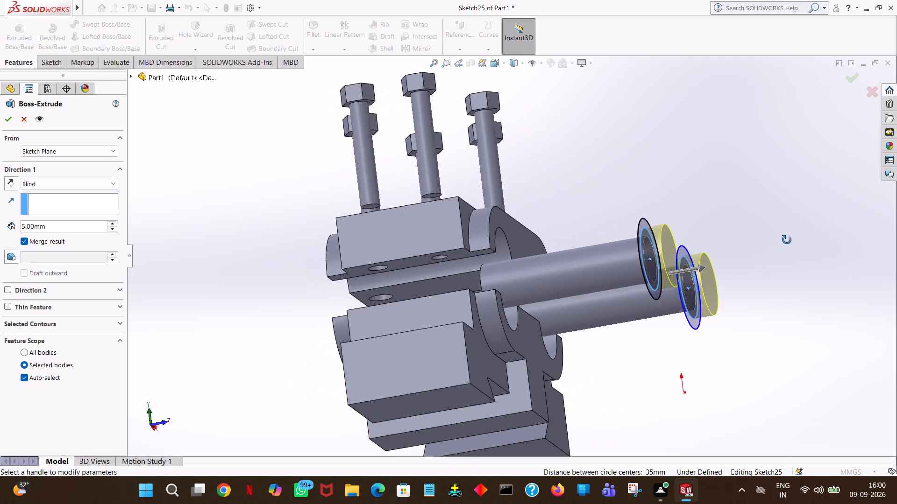
pyautogui.moveTo(787, 240); pyautogui.dragTo(805, 262, button='middle')
pyautogui.moveTo(761, 288); pyautogui.dragTo(720, 338, button='middle')
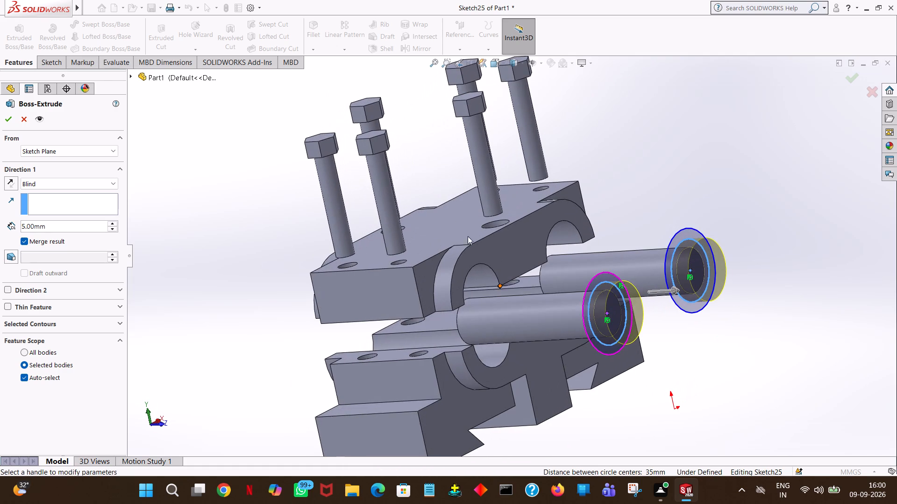
pyautogui.click(598, 278)
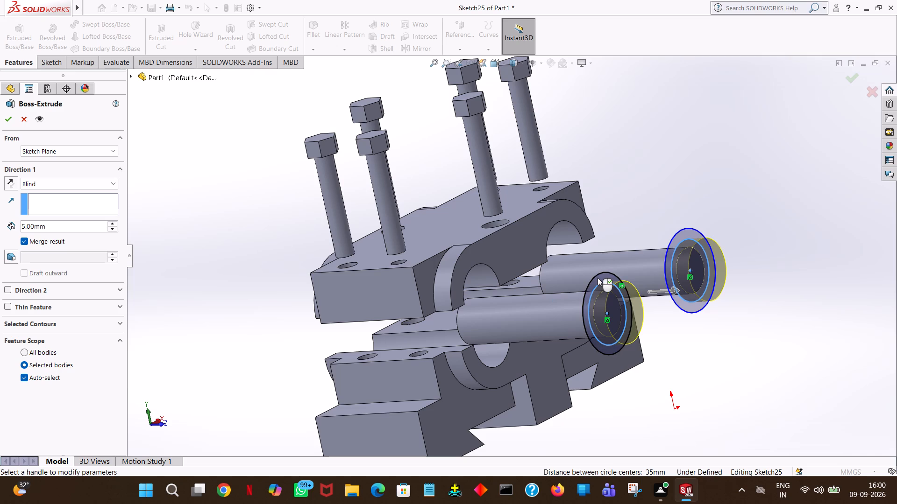
pyautogui.click(598, 278)
pyautogui.click(675, 241)
pyautogui.moveTo(763, 232); pyautogui.dragTo(709, 235, button='middle')
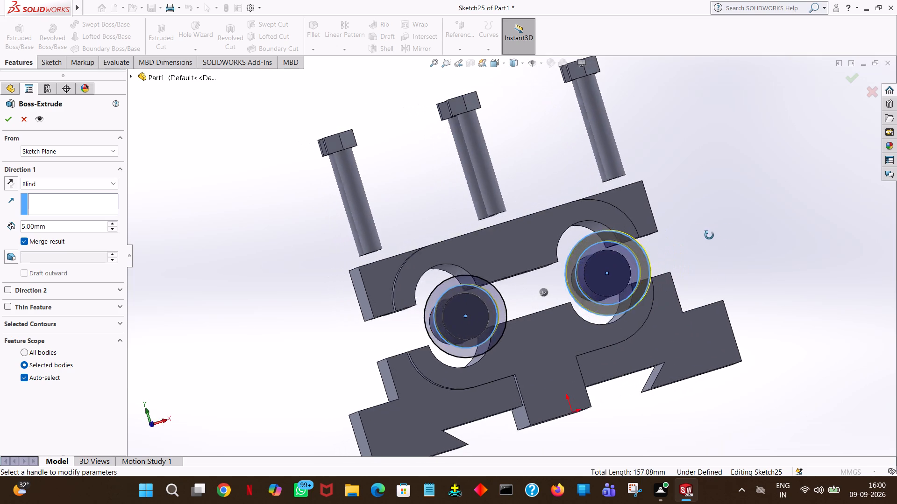
pyautogui.moveTo(709, 235); pyautogui.dragTo(708, 236, button='middle')
pyautogui.moveTo(708, 236); pyautogui.dragTo(694, 246, button='middle')
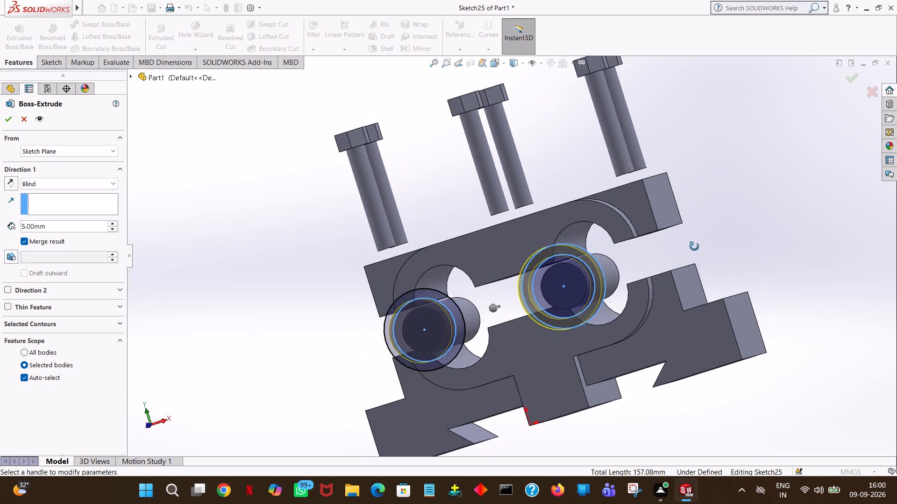
pyautogui.moveTo(694, 246); pyautogui.dragTo(796, 98, button='middle')
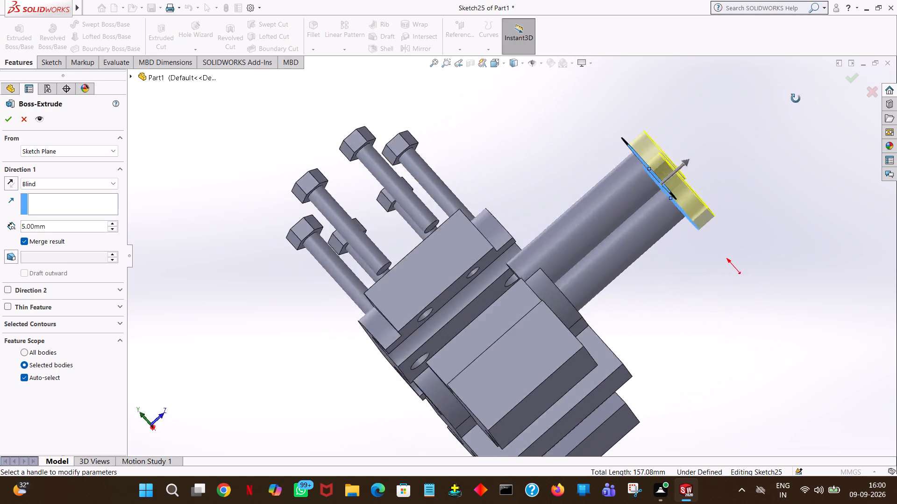
pyautogui.moveTo(796, 98); pyautogui.dragTo(772, 29, button='middle')
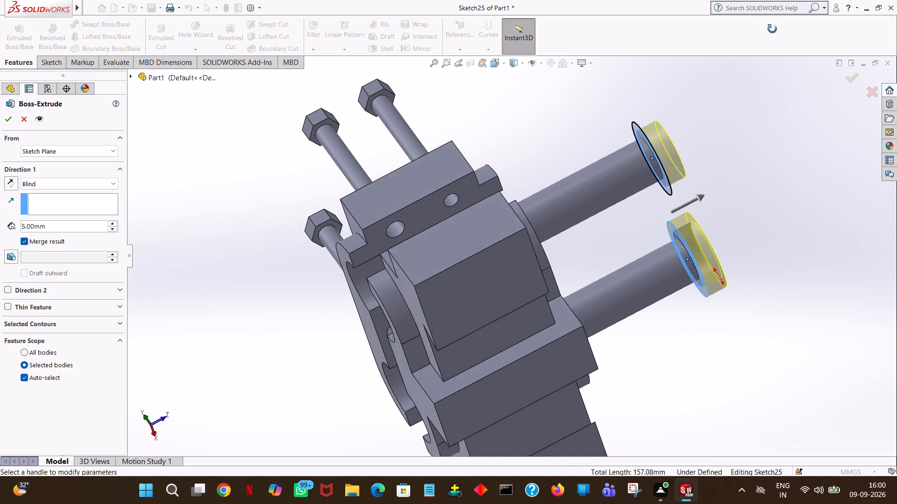
pyautogui.moveTo(772, 29); pyautogui.dragTo(776, 45, button='middle')
pyautogui.middleClick(793, 97)
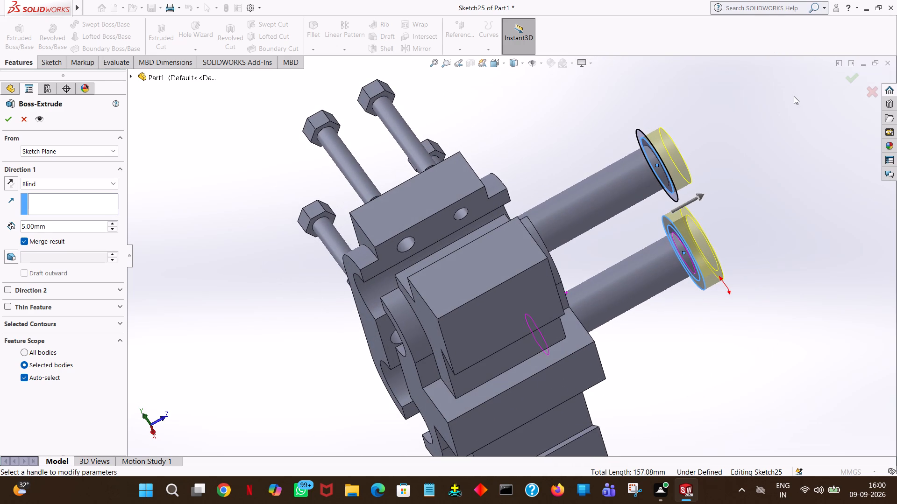
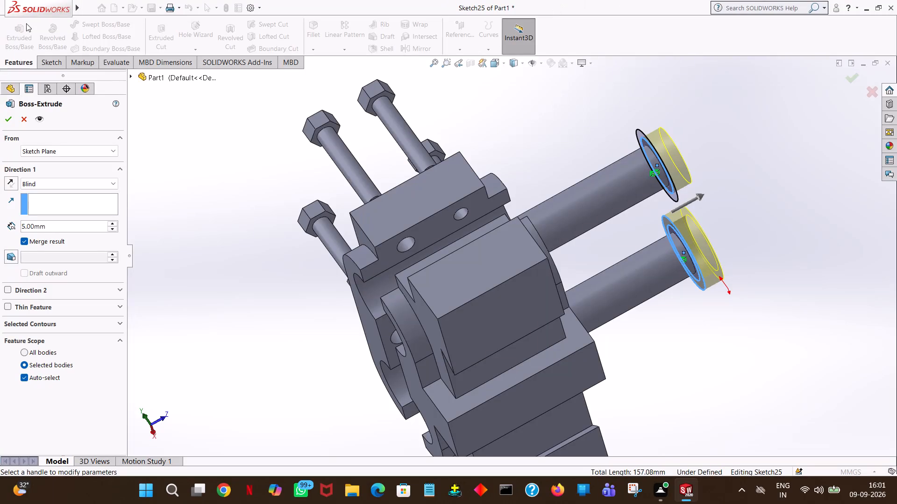
# Cancel the 5 mm extrusion and undo the sketched circles back to the single large circle around the first rod's end.
pyautogui.click(28, 122)
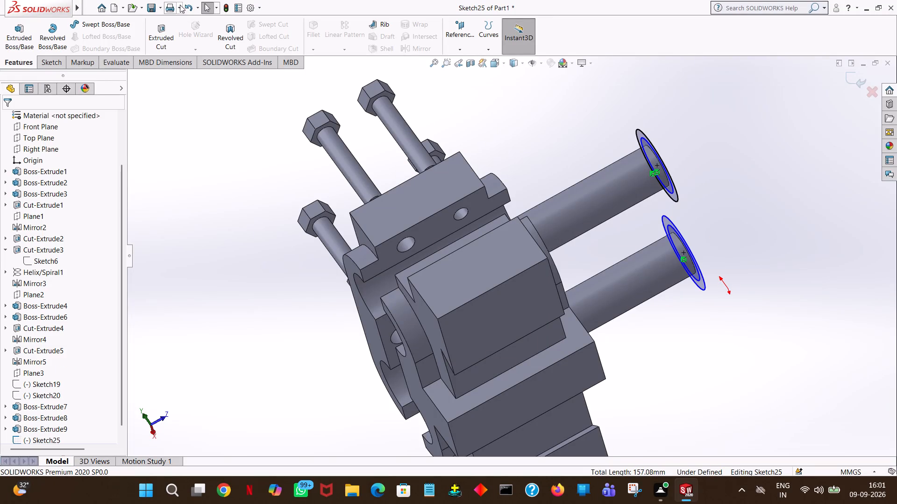
pyautogui.click(185, 7)
pyautogui.click(185, 7)
pyautogui.click(185, 7)
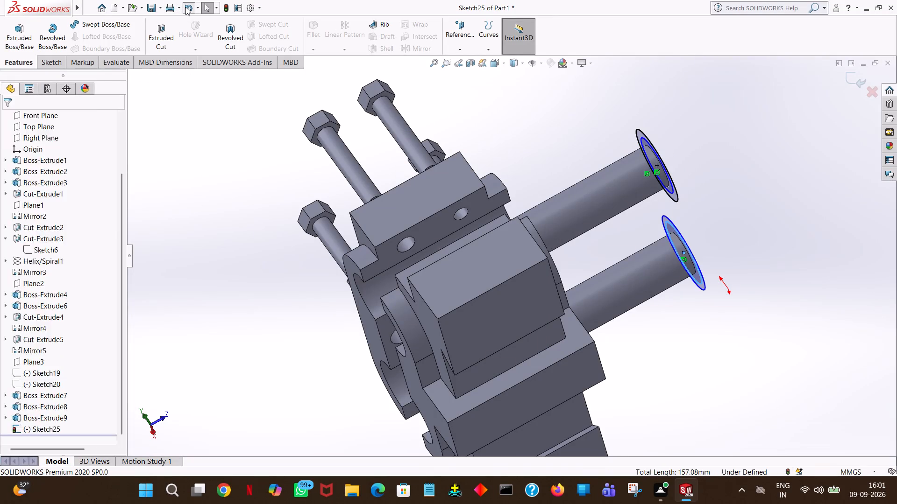
pyautogui.click(185, 7)
pyautogui.tripleClick(185, 7)
pyautogui.click(185, 7)
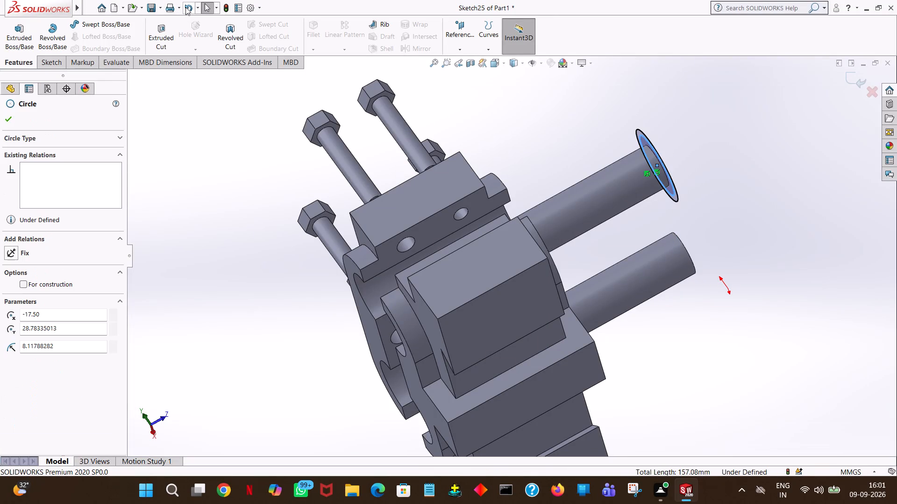
pyautogui.doubleClick(185, 7)
pyautogui.click(185, 7)
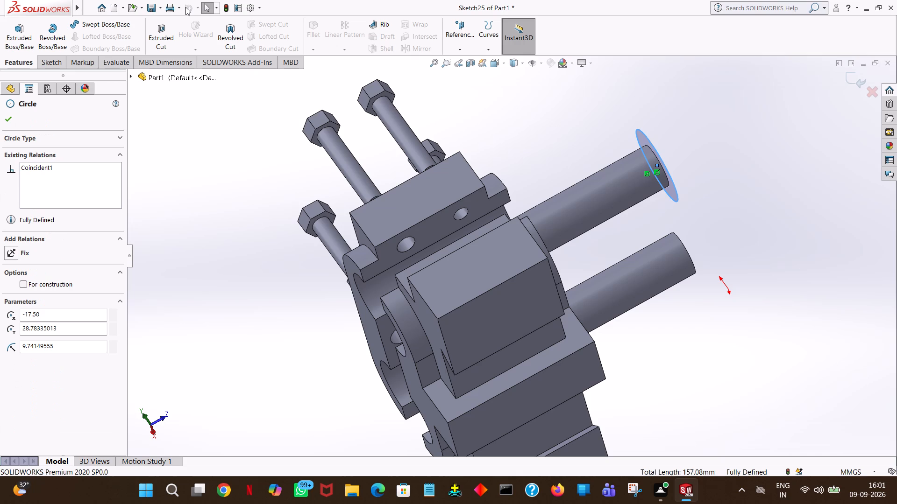
pyautogui.click(185, 7)
pyautogui.click(12, 113)
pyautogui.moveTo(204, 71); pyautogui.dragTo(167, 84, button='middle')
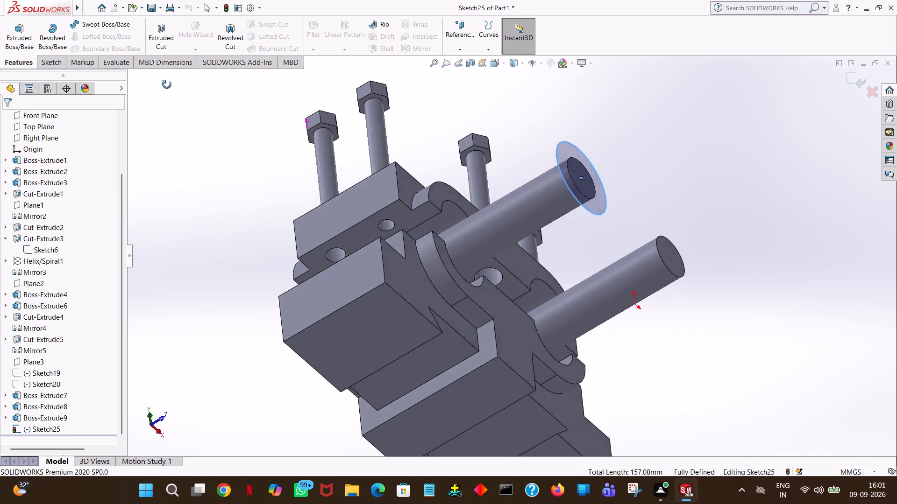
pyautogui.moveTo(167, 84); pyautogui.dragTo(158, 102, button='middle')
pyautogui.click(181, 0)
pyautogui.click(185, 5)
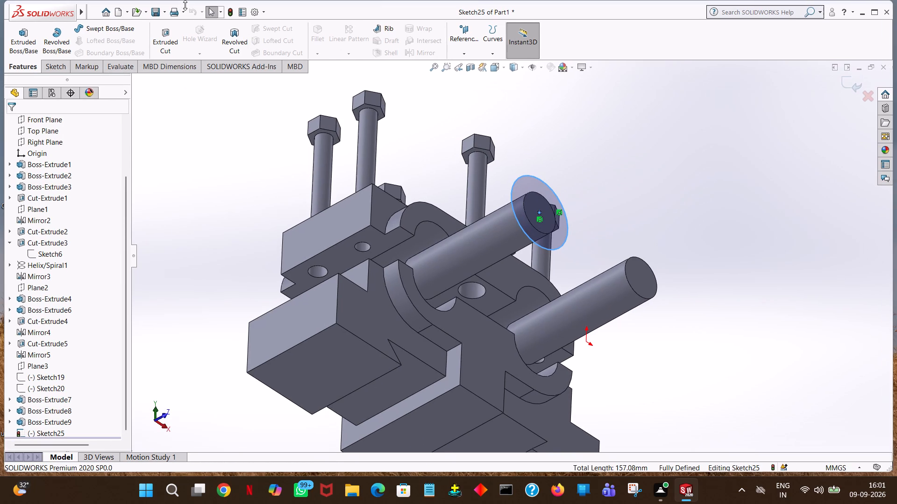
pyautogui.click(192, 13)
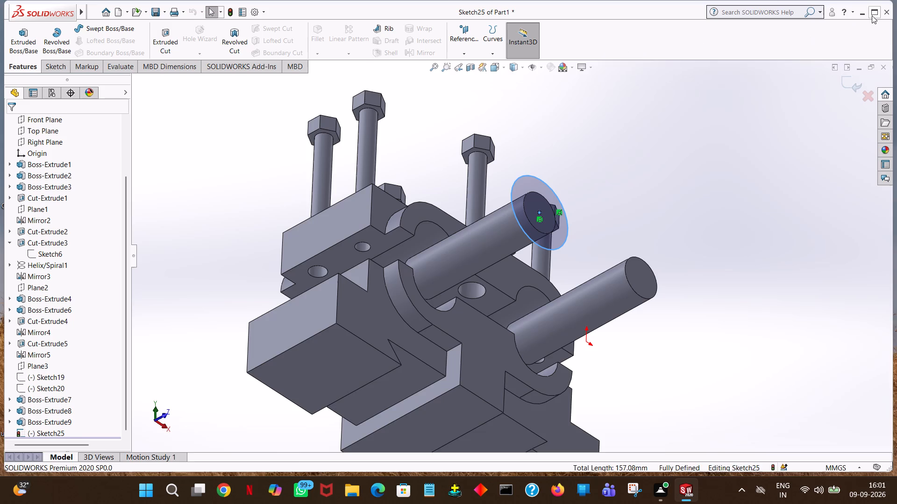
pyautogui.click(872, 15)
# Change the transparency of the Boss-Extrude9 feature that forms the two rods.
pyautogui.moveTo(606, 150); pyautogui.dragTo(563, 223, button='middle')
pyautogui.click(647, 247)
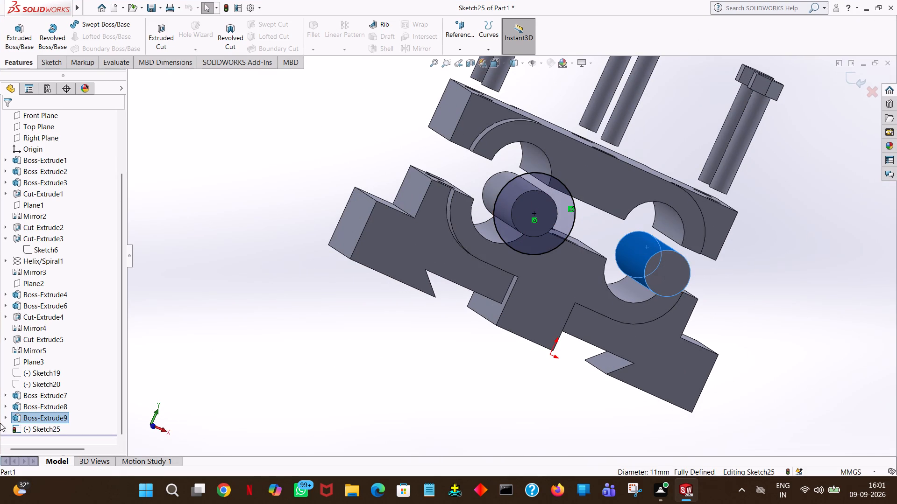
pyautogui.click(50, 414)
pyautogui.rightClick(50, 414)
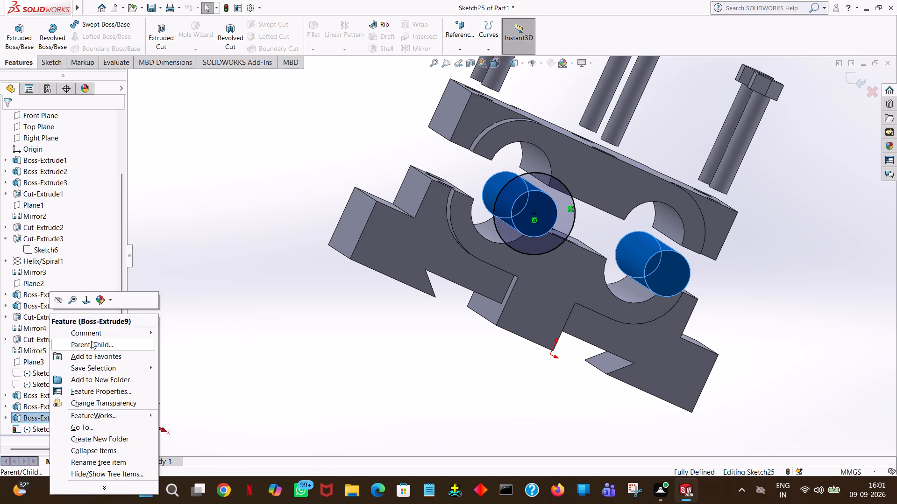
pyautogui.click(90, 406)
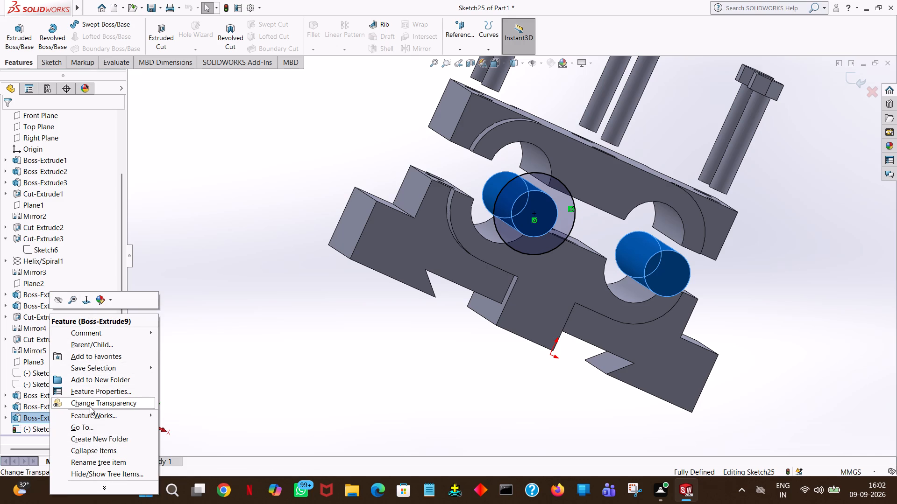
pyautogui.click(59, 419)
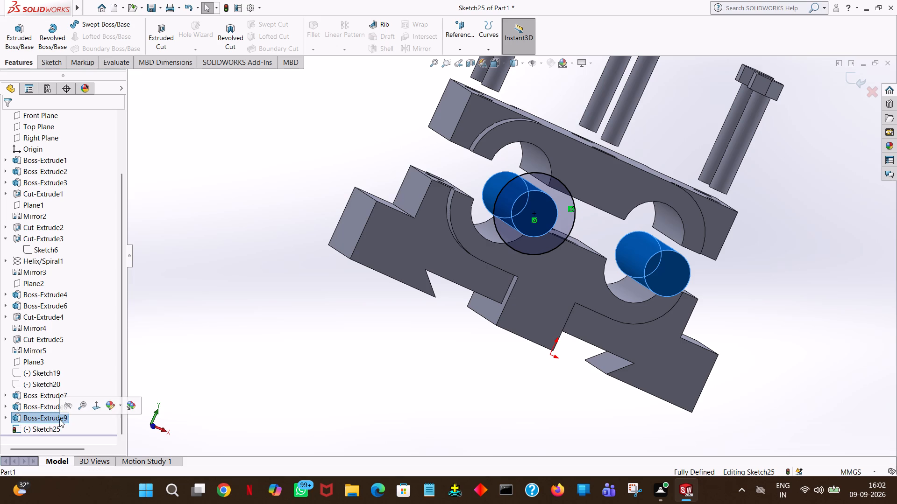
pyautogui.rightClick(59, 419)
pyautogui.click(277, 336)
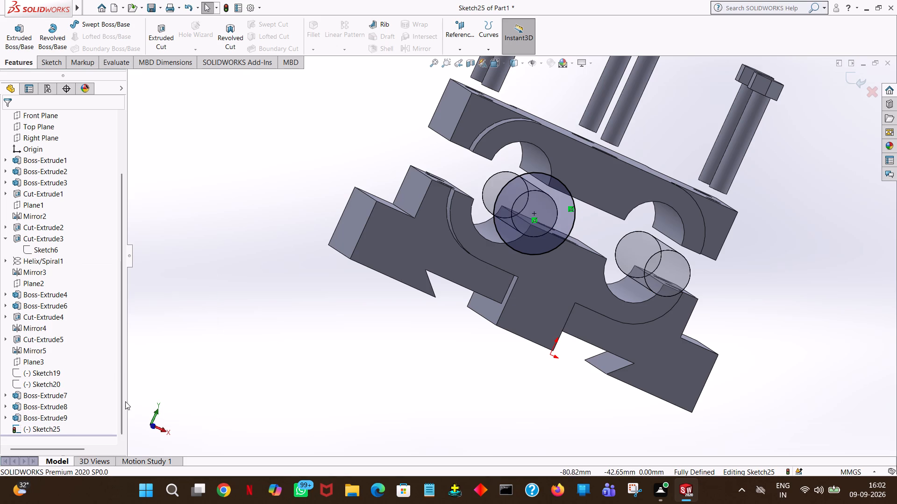
# Open the FeatureWorks options from the rods' extrusion feature and close them without changing a setting.
pyautogui.click(21, 417)
pyautogui.rightClick(22, 417)
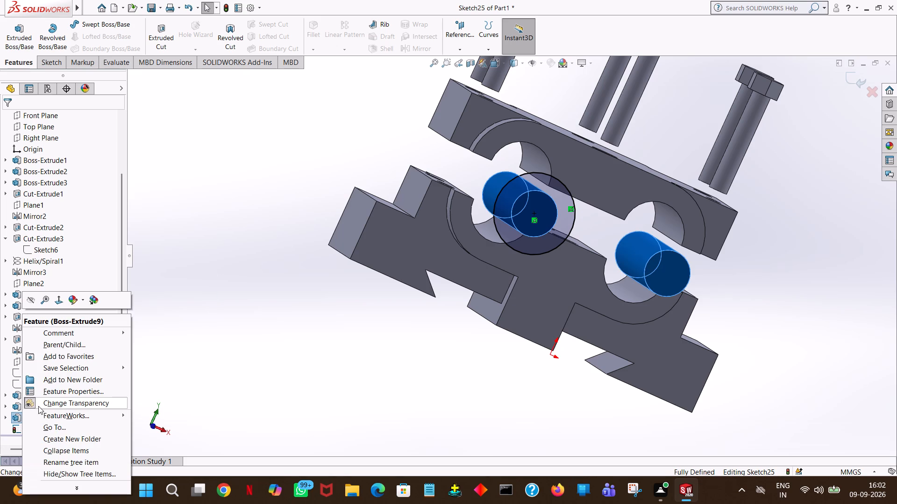
pyautogui.click(89, 485)
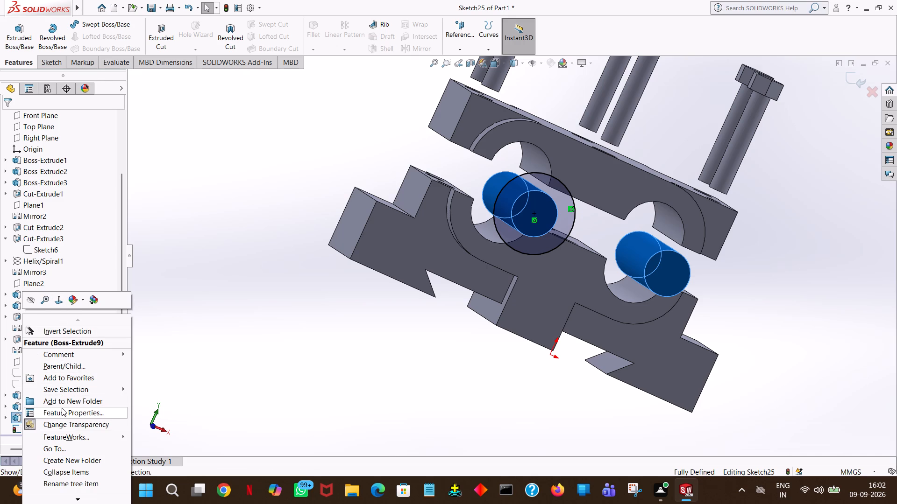
pyautogui.click(66, 438)
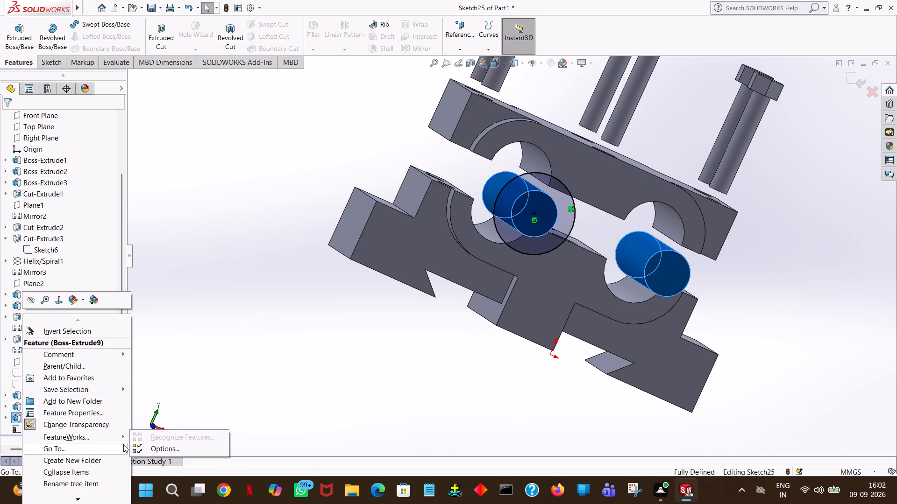
pyautogui.click(170, 453)
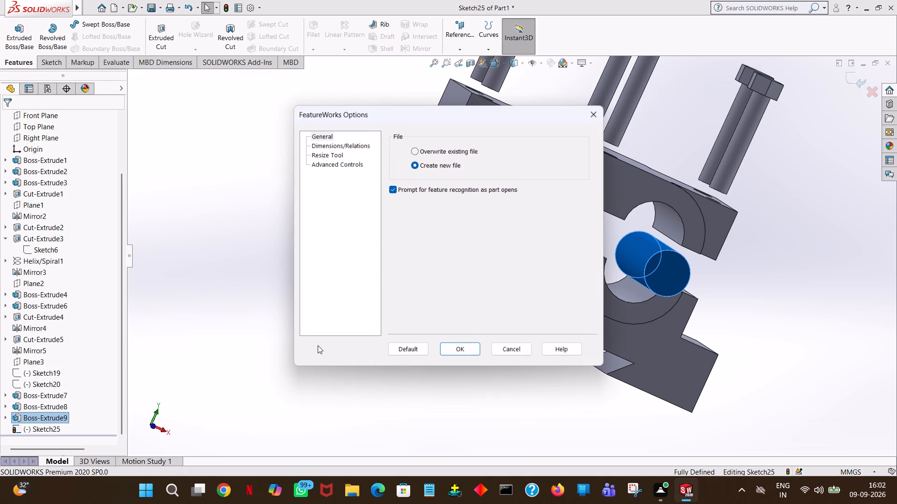
pyautogui.click(462, 354)
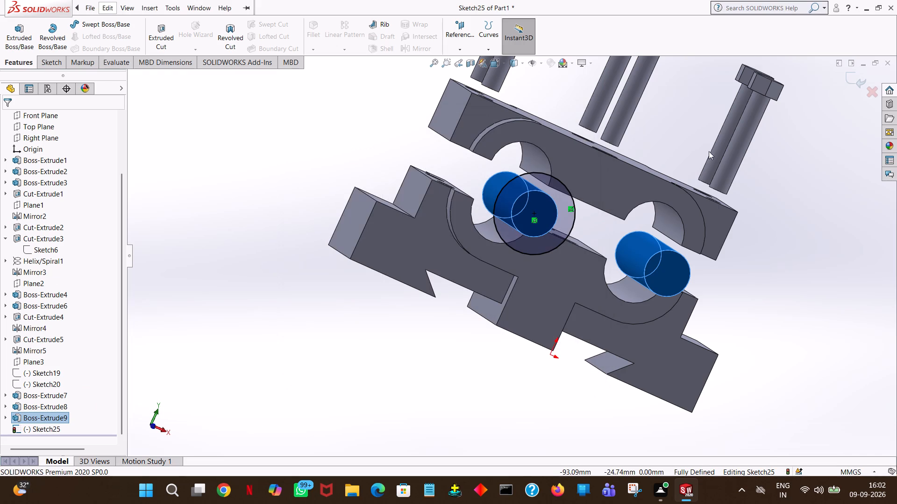
pyautogui.click(387, 140)
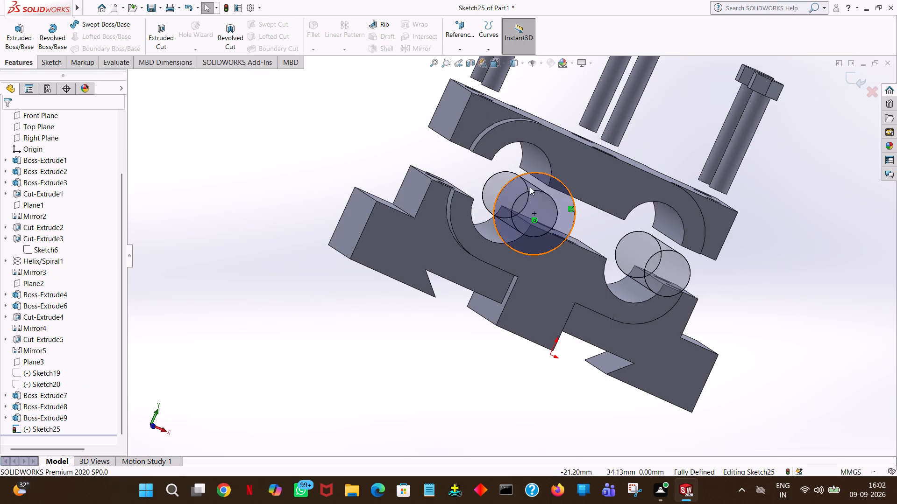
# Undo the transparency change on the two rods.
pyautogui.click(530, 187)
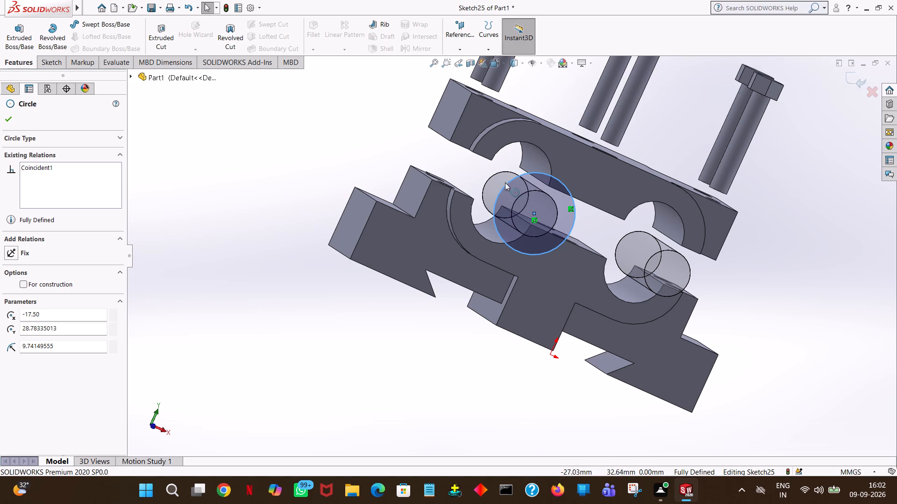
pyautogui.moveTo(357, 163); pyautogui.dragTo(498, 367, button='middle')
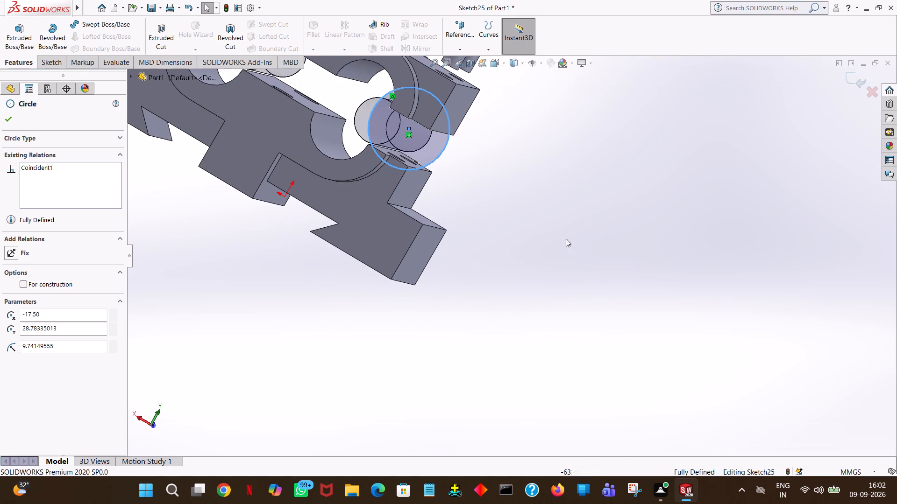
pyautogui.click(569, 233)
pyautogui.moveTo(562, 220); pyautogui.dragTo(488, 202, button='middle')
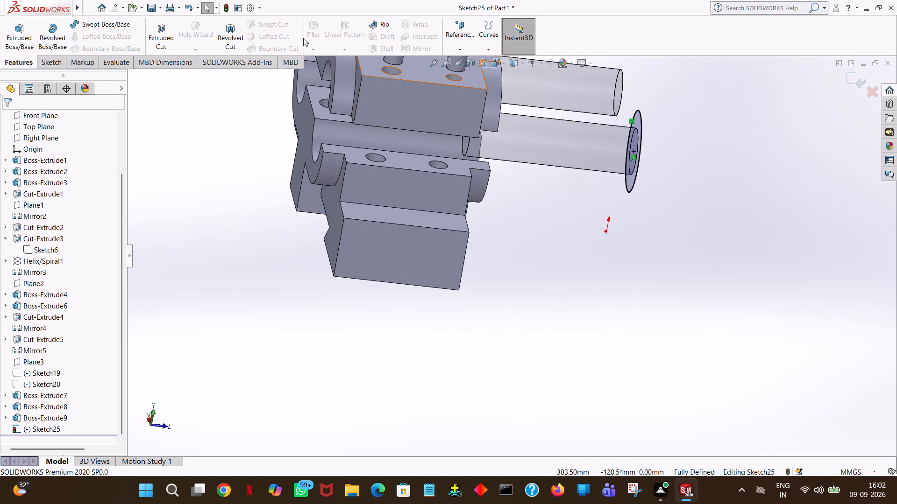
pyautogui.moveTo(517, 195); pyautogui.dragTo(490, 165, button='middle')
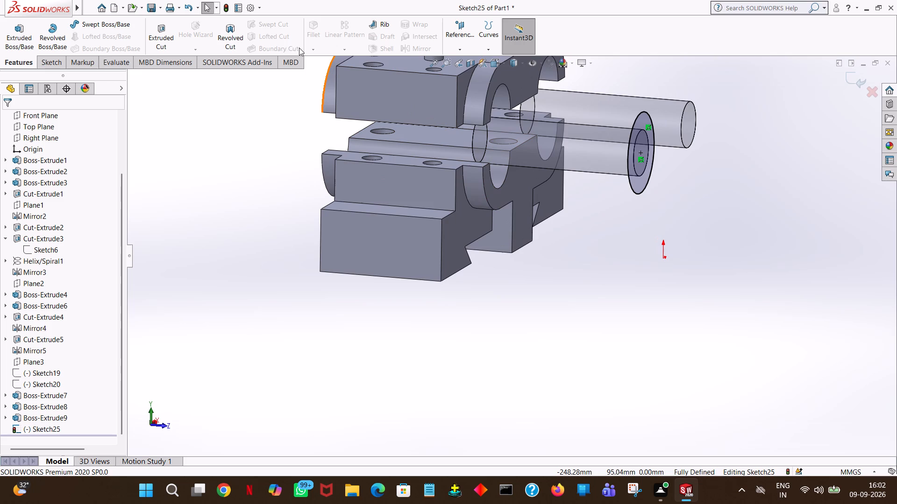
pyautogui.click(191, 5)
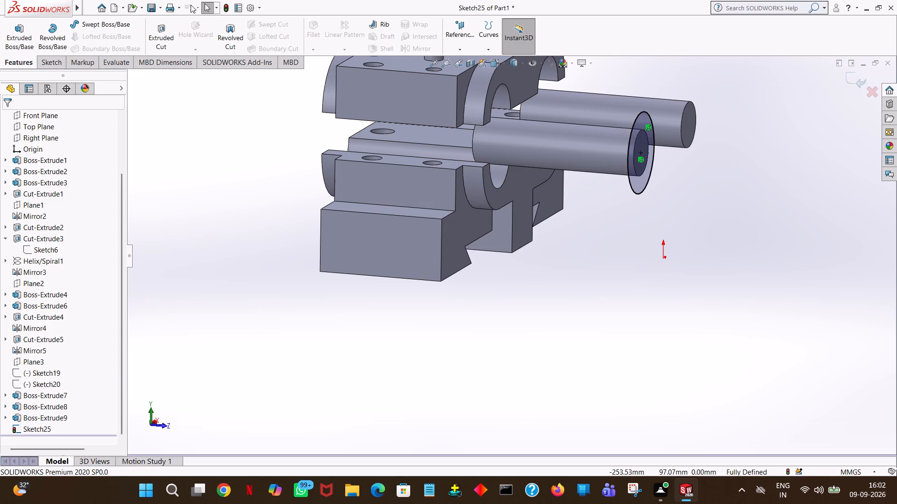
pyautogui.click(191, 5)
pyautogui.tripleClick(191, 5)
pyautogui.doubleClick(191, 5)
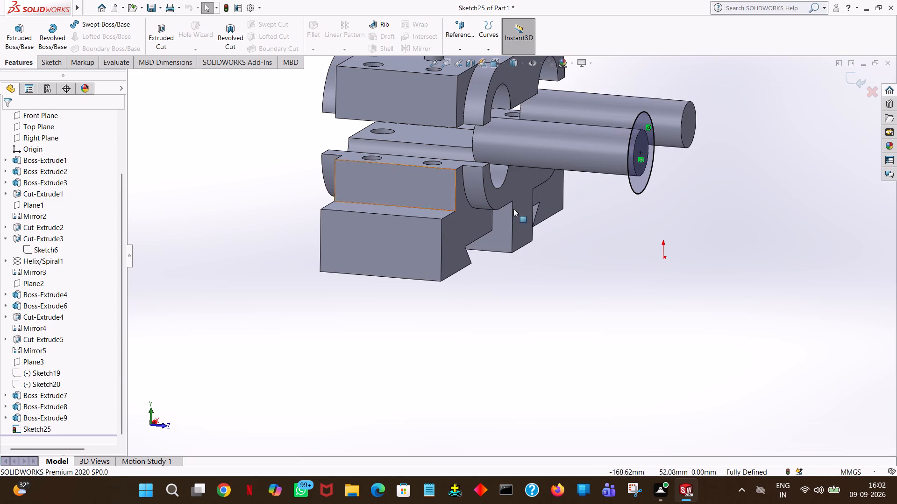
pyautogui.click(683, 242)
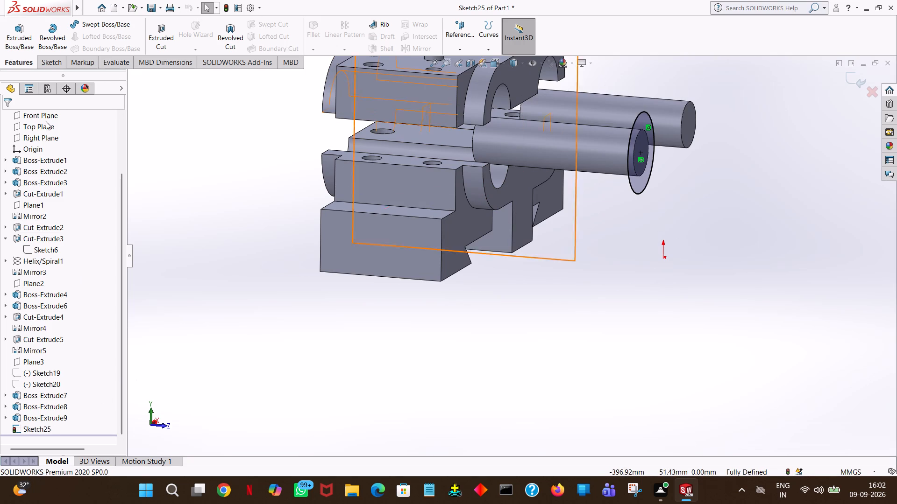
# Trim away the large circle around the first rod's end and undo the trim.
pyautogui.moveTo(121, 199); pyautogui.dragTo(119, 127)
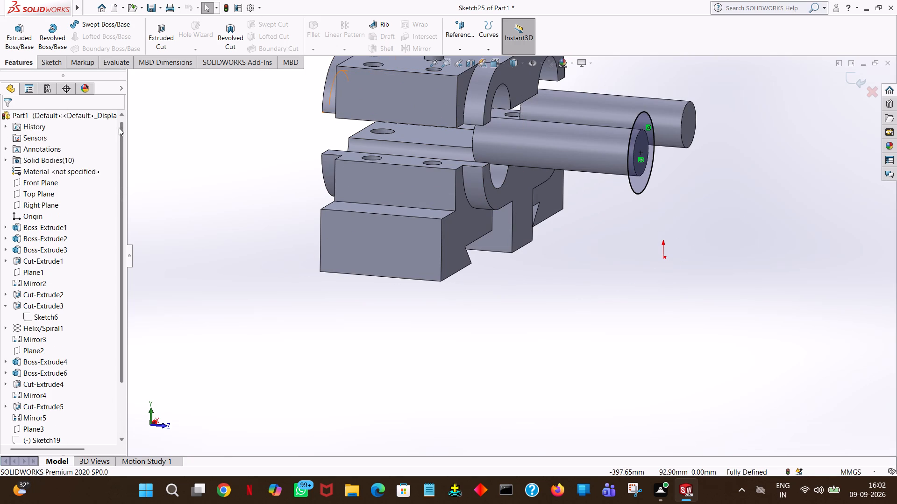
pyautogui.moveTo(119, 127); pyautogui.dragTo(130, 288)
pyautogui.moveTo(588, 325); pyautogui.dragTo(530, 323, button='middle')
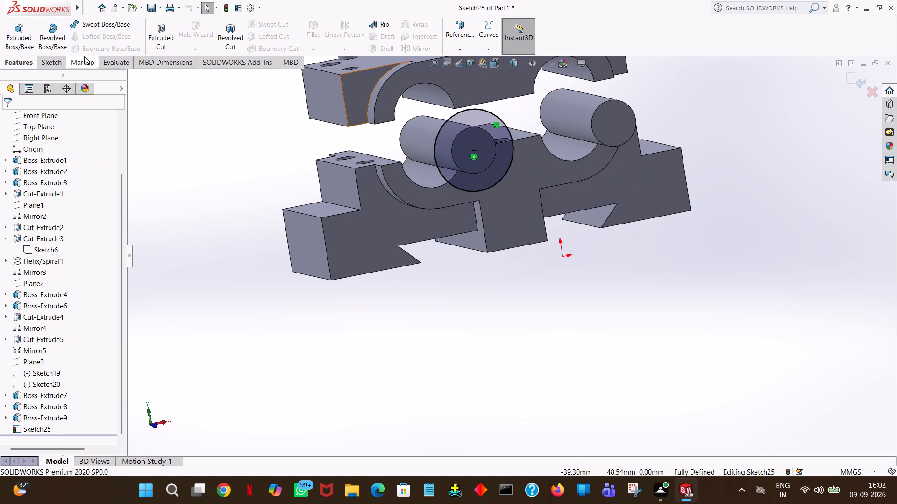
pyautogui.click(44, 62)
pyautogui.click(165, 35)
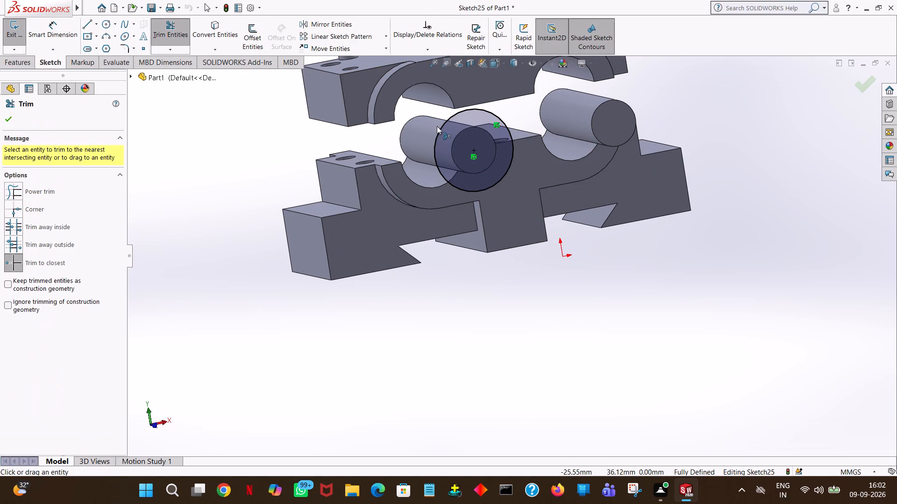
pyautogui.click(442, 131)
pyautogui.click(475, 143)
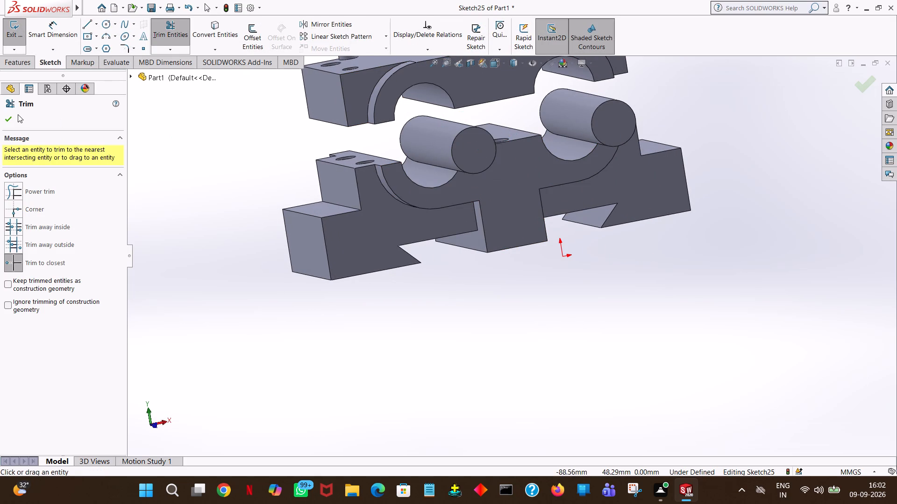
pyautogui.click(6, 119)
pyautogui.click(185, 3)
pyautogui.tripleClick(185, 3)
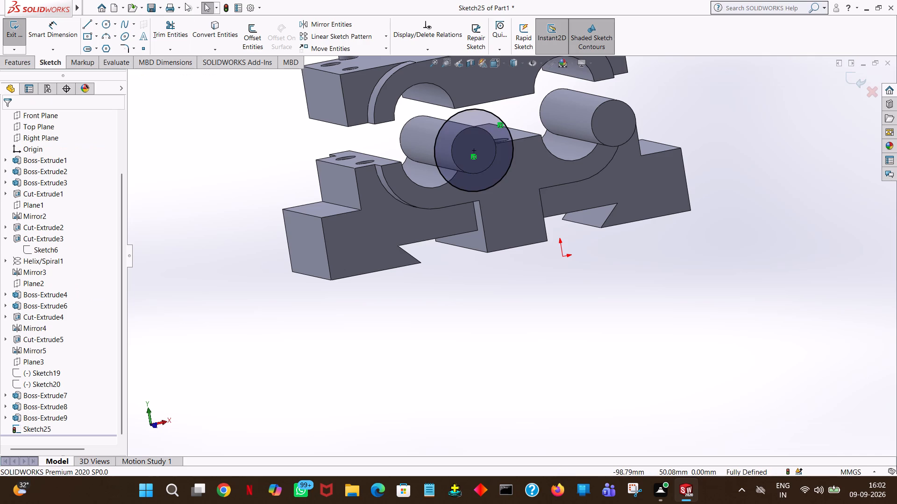
# Trim away the large circle around the first rod's end to empty the sketch.
pyautogui.click(176, 34)
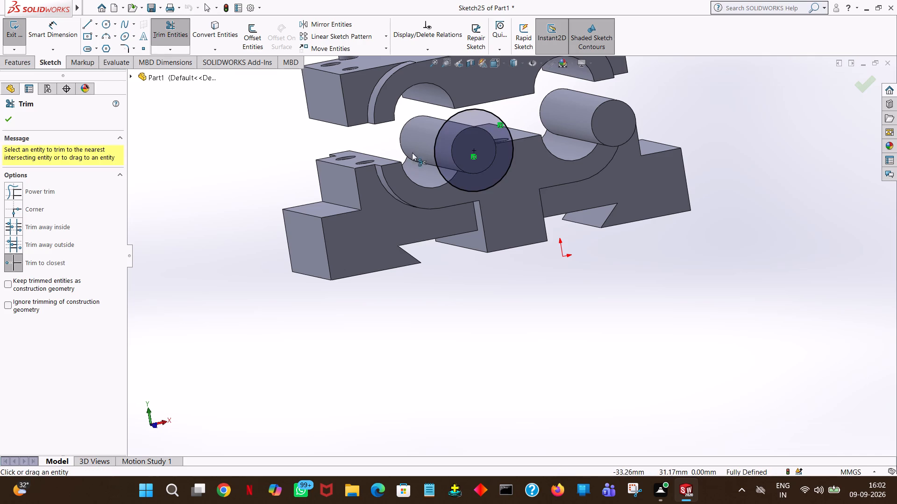
pyautogui.click(438, 151)
pyautogui.click(434, 146)
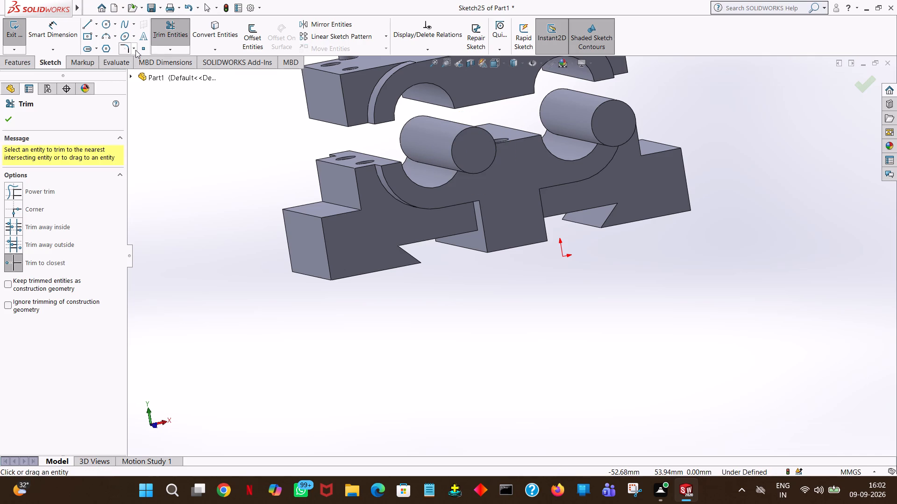
pyautogui.click(468, 146)
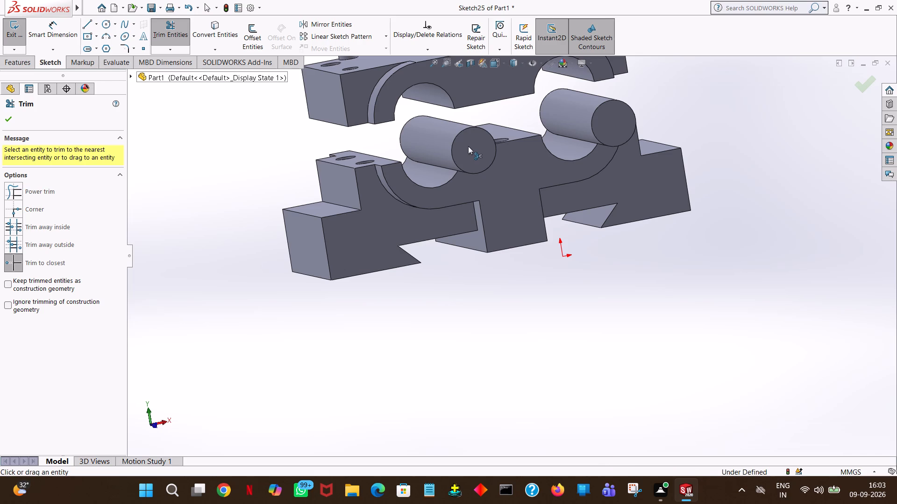
pyautogui.click(1, 118)
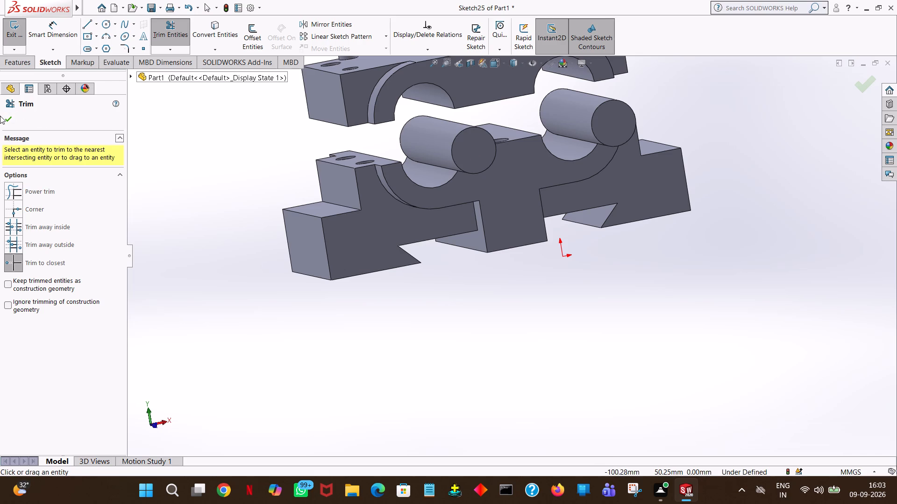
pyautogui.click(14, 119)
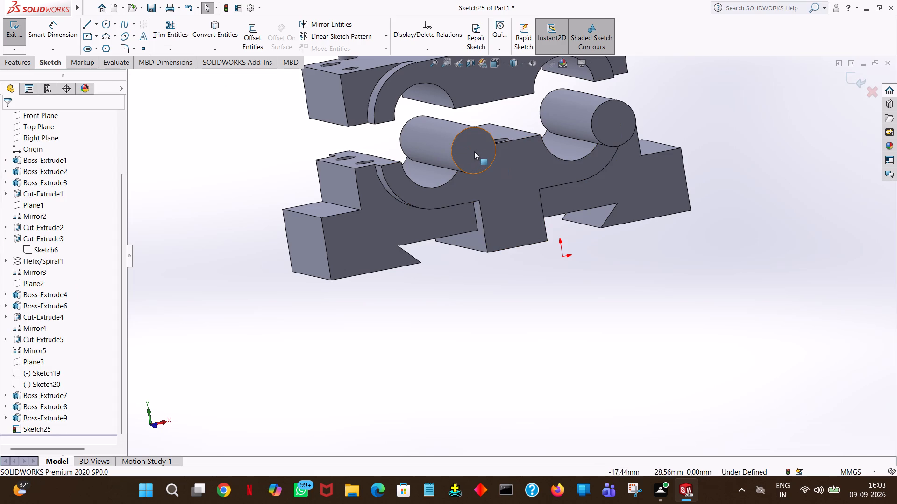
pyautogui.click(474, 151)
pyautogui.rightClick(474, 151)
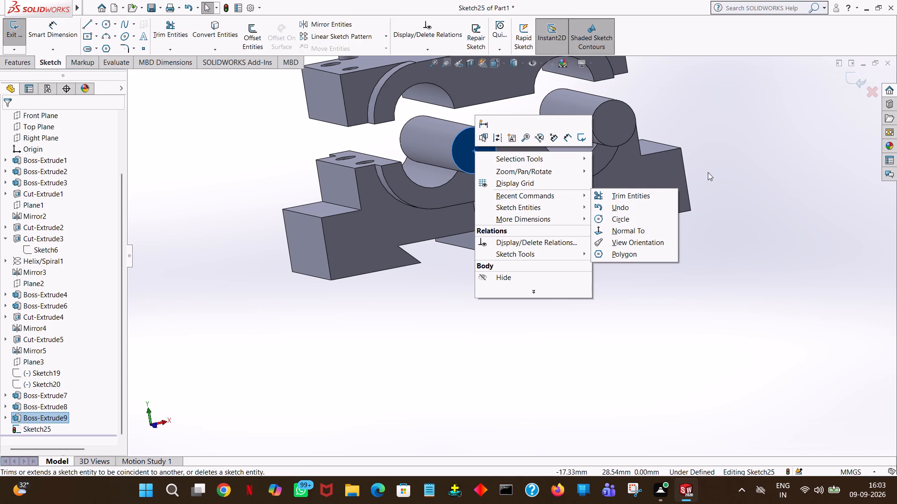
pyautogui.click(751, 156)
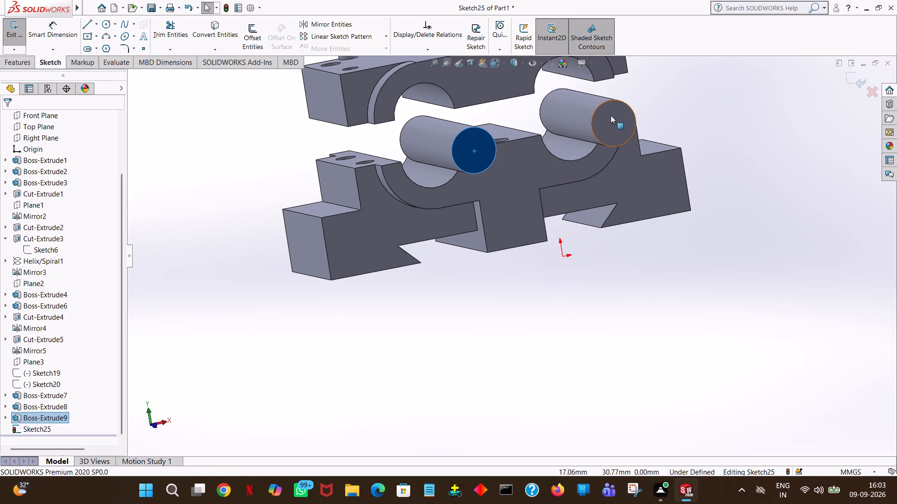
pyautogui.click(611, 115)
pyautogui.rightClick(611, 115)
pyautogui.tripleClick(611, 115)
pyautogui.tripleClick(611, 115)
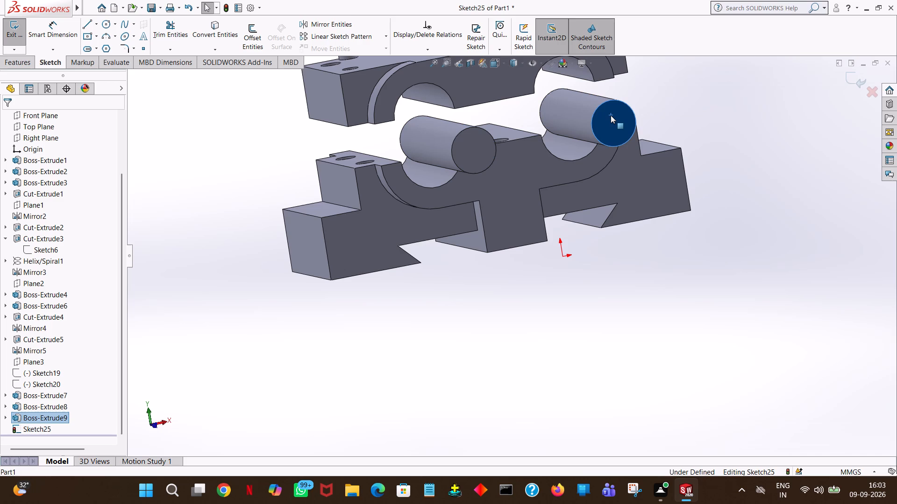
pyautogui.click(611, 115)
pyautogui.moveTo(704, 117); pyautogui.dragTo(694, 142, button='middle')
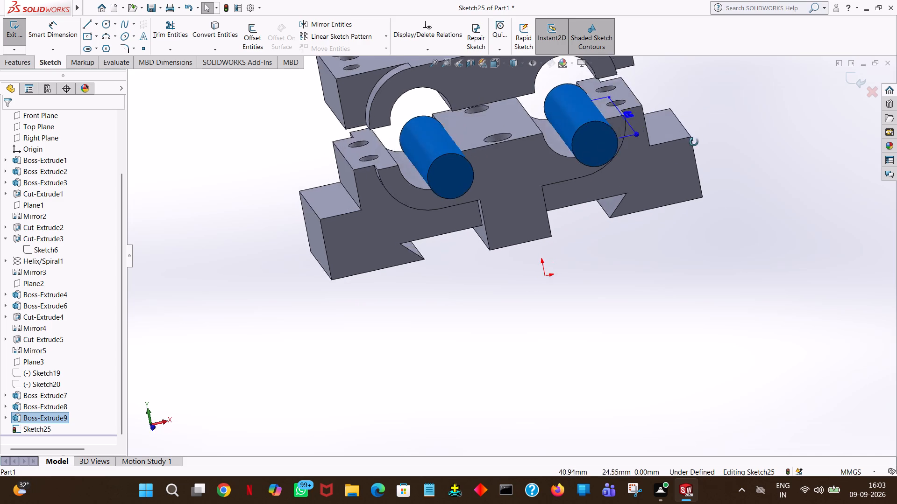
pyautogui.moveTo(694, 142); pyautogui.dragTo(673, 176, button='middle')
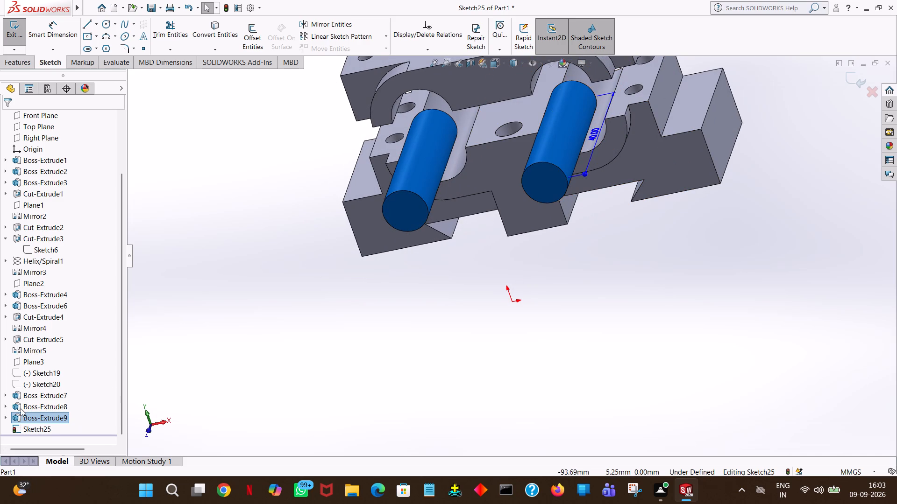
# Orient the view normal to the rods' ends and sketch a circle of 10 mm radius centred on the first rod's end.
pyautogui.click(22, 417)
pyautogui.rightClick(22, 417)
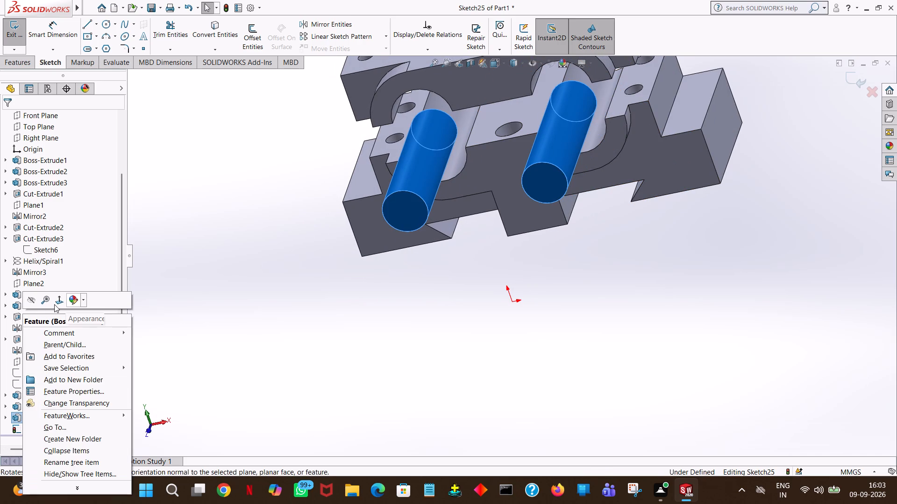
pyautogui.click(54, 304)
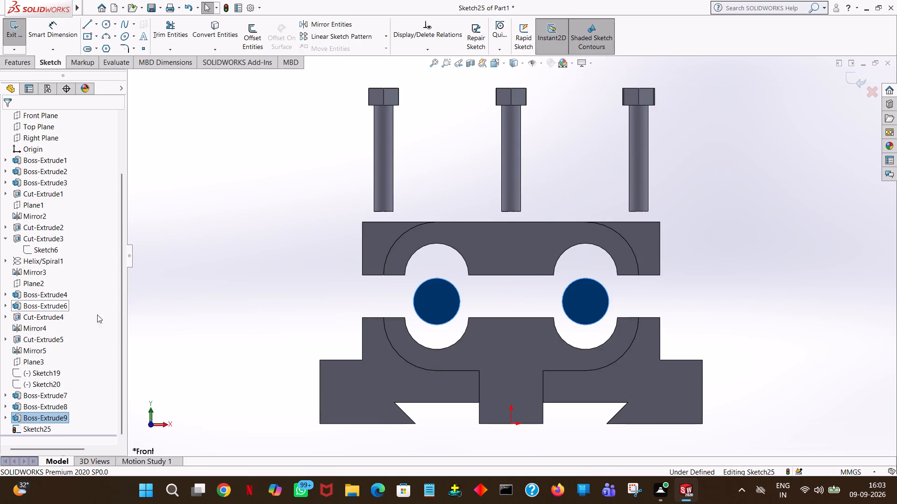
pyautogui.click(452, 305)
pyautogui.rightClick(452, 305)
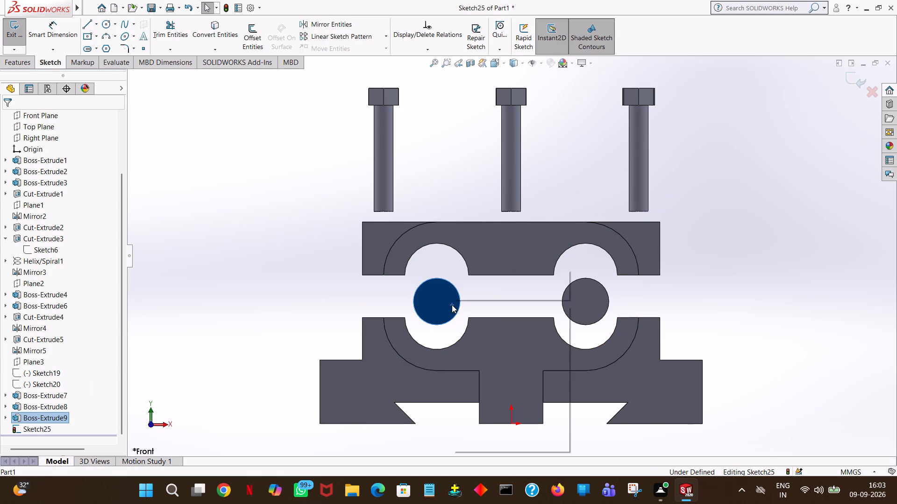
pyautogui.middleClick(204, 230)
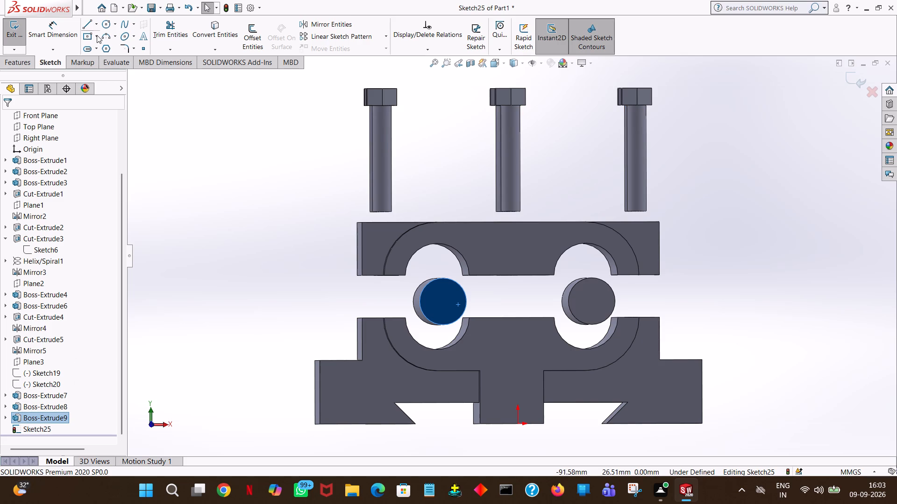
pyautogui.click(106, 24)
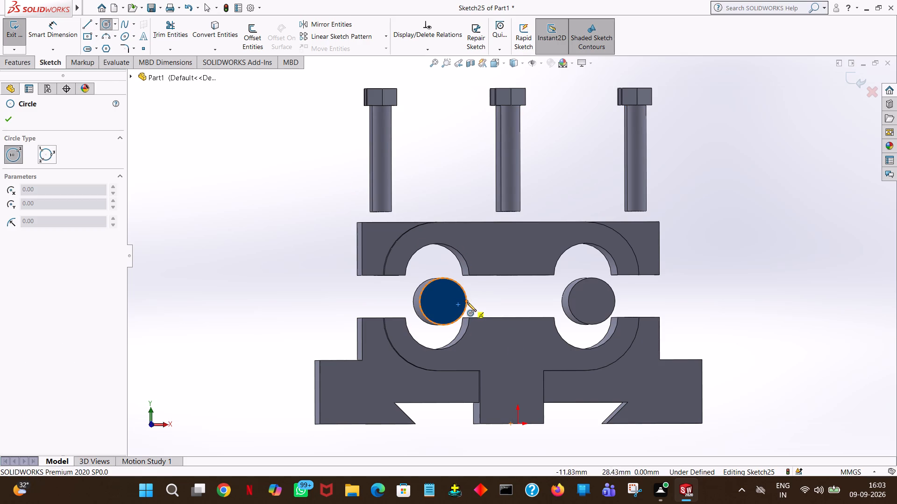
pyautogui.click(443, 302)
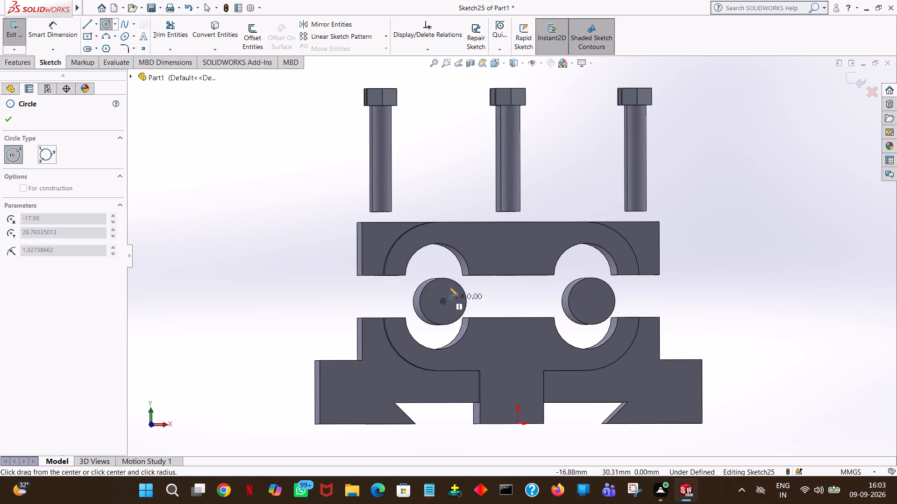
pyautogui.click(456, 274)
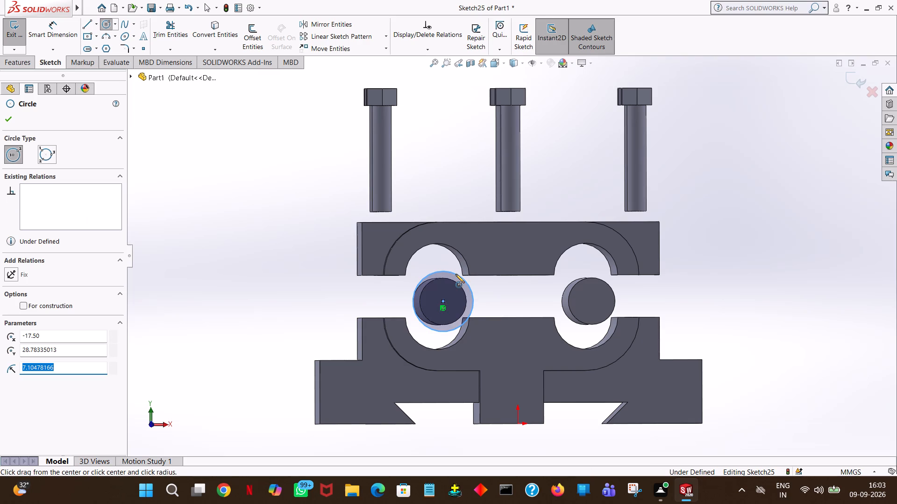
pyautogui.write('10')
pyautogui.press('Return')
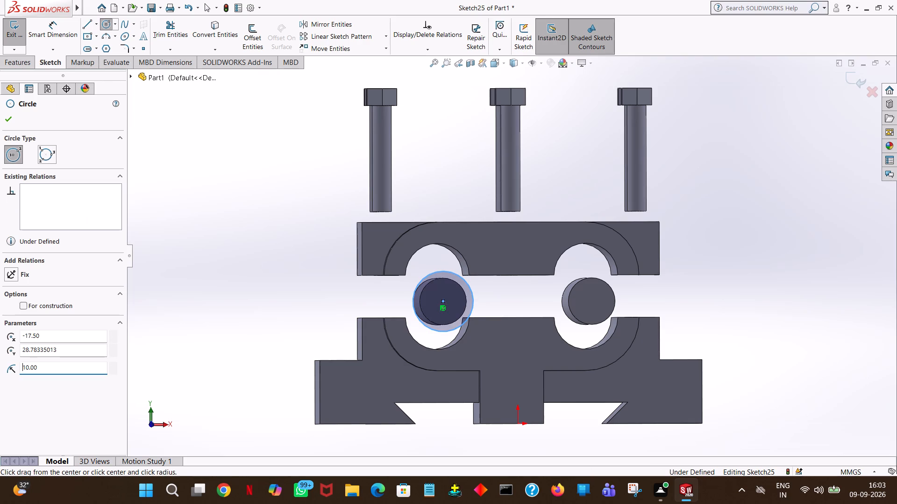
# Sketch a second circle of 10 mm radius centred on the other rod's end.
pyautogui.click(592, 302)
pyautogui.click(598, 273)
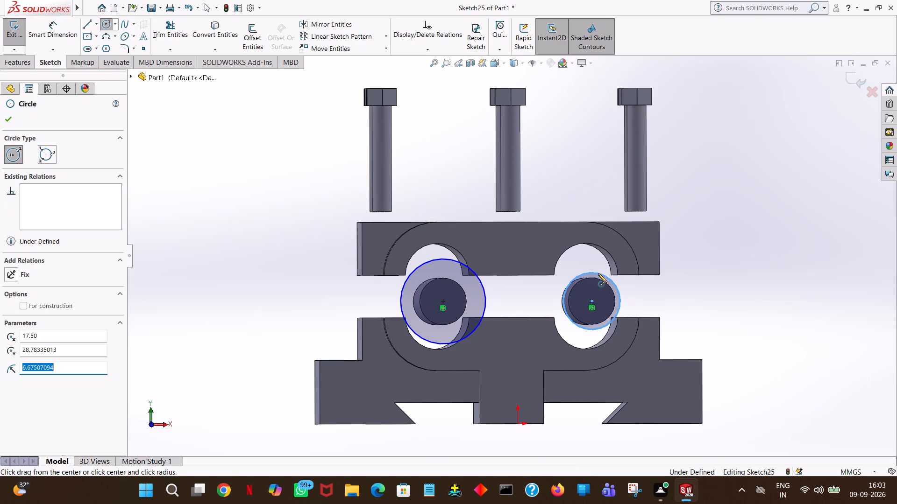
pyautogui.write('10')
pyautogui.press('Return')
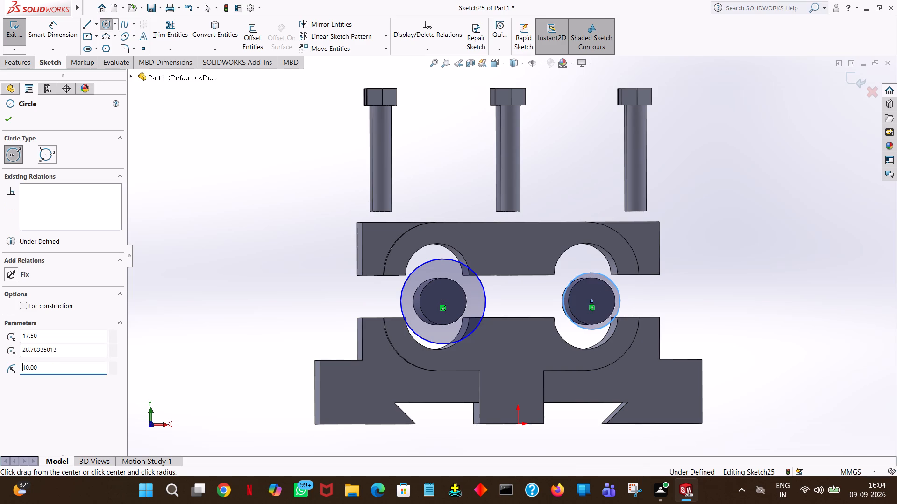
pyautogui.click(10, 116)
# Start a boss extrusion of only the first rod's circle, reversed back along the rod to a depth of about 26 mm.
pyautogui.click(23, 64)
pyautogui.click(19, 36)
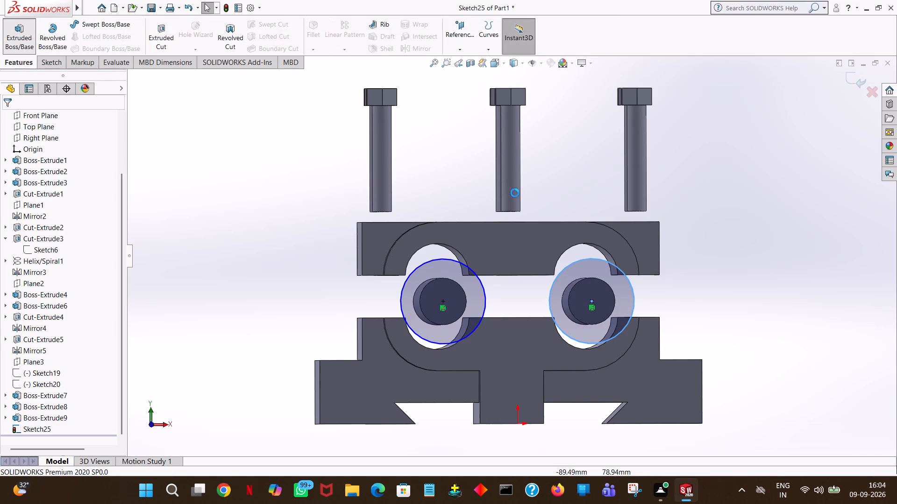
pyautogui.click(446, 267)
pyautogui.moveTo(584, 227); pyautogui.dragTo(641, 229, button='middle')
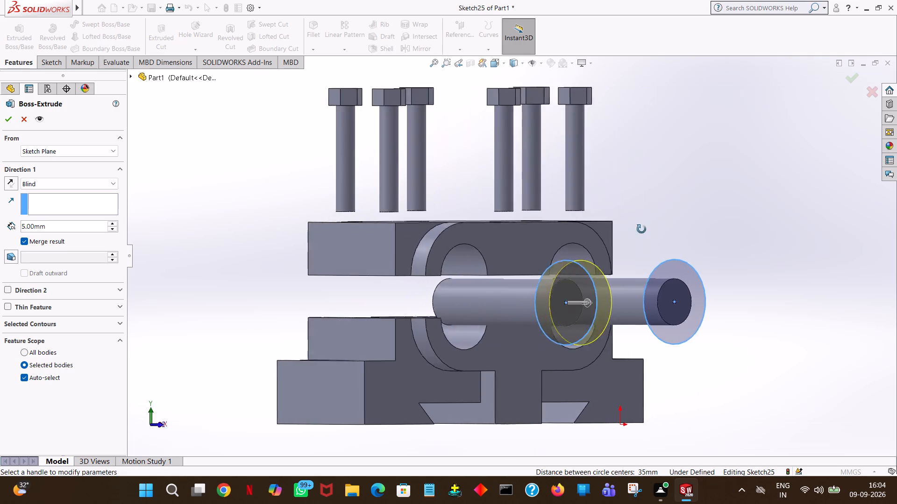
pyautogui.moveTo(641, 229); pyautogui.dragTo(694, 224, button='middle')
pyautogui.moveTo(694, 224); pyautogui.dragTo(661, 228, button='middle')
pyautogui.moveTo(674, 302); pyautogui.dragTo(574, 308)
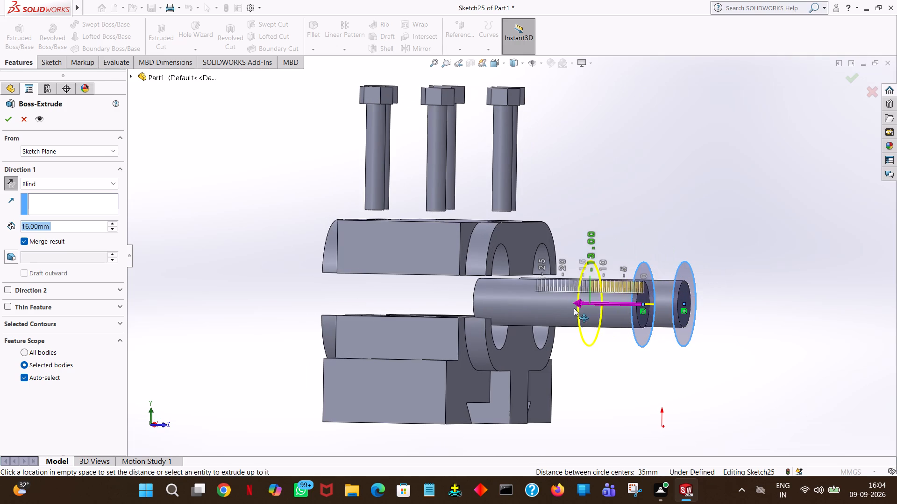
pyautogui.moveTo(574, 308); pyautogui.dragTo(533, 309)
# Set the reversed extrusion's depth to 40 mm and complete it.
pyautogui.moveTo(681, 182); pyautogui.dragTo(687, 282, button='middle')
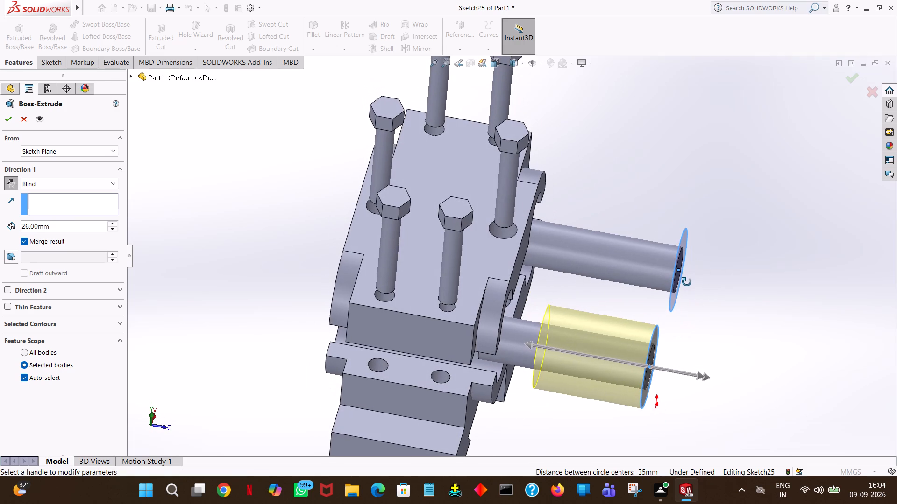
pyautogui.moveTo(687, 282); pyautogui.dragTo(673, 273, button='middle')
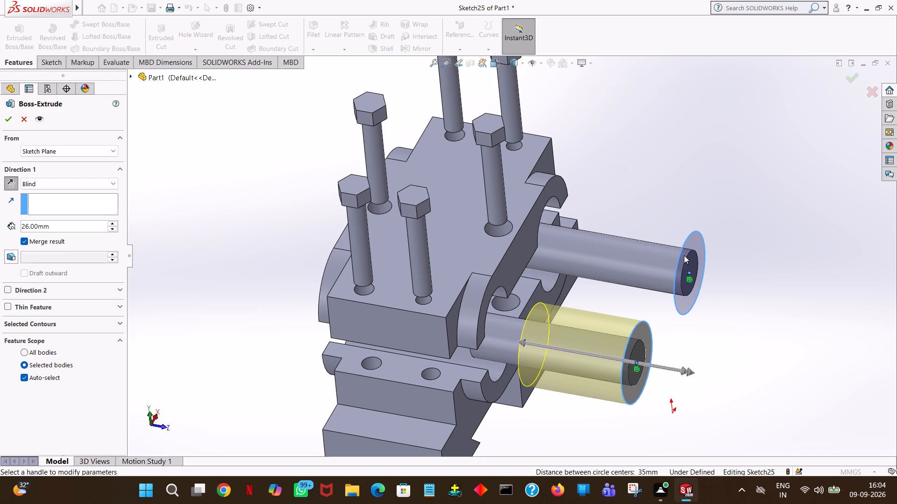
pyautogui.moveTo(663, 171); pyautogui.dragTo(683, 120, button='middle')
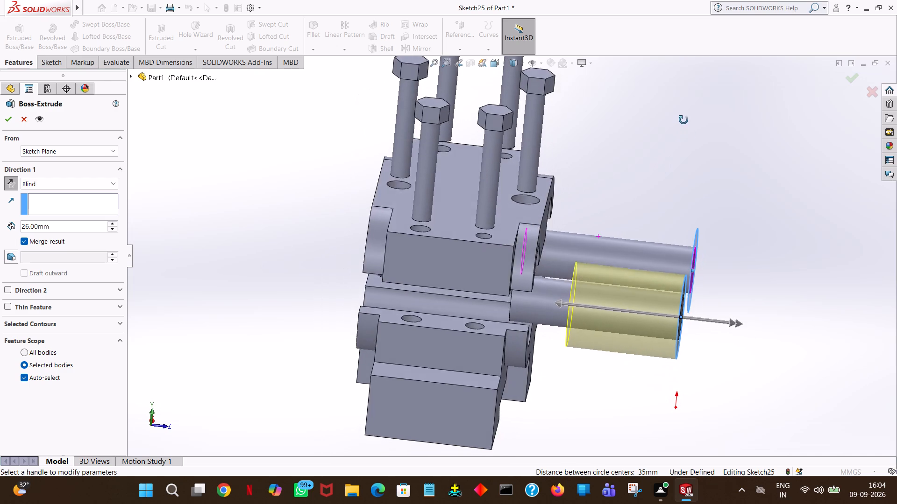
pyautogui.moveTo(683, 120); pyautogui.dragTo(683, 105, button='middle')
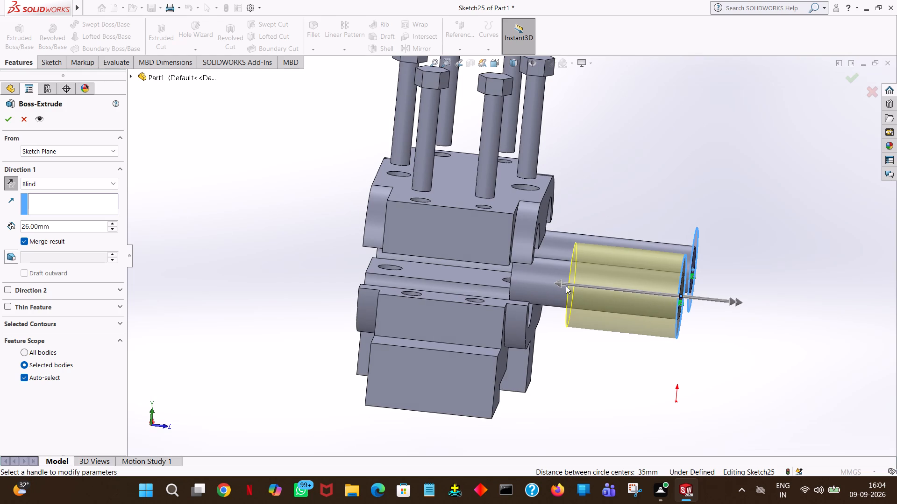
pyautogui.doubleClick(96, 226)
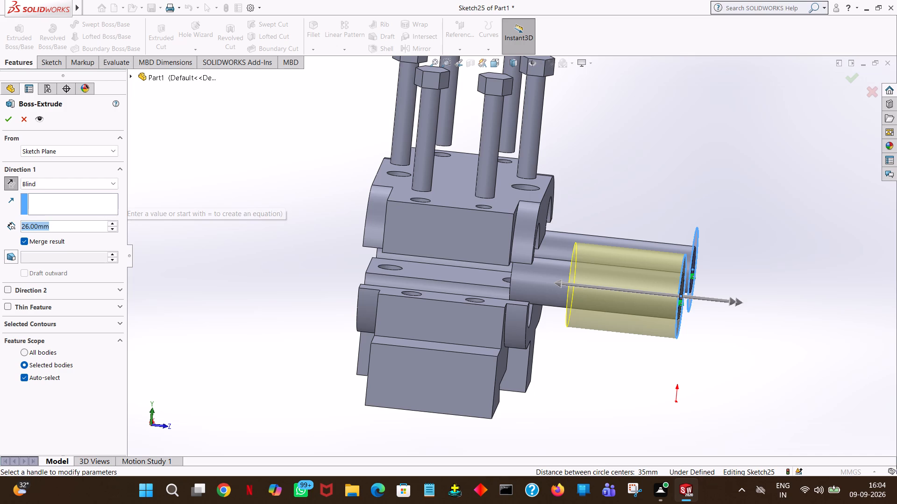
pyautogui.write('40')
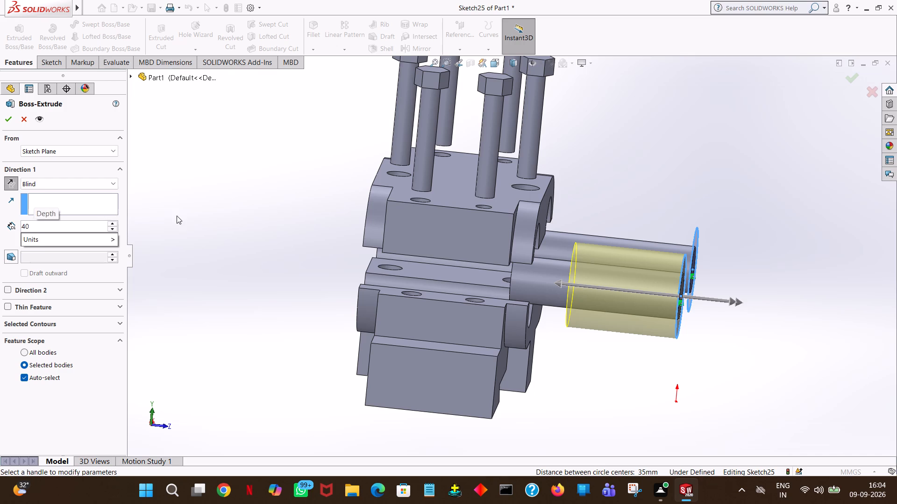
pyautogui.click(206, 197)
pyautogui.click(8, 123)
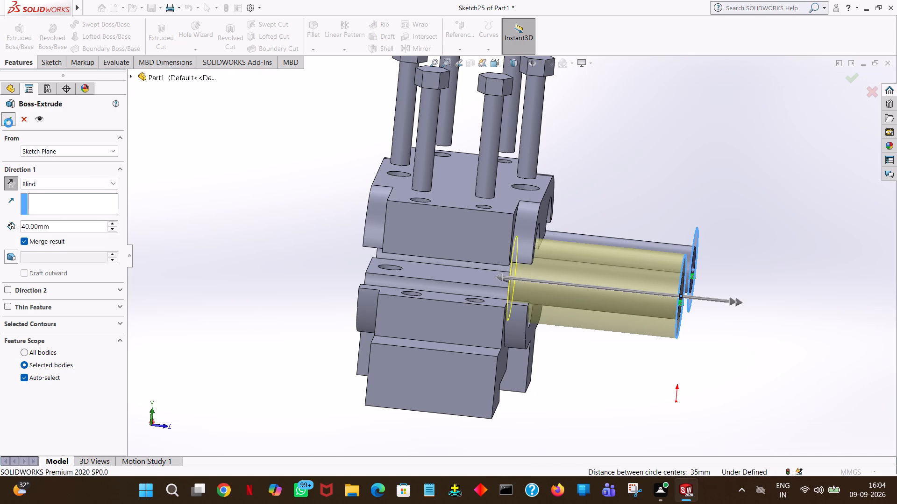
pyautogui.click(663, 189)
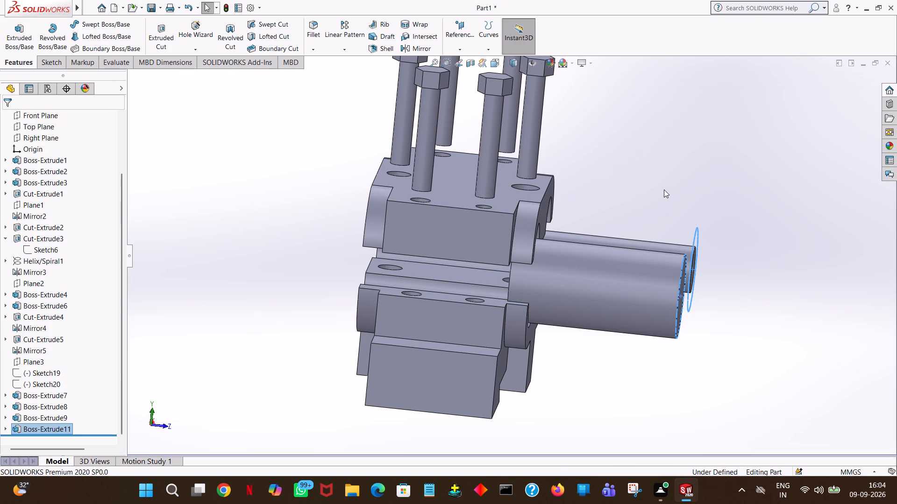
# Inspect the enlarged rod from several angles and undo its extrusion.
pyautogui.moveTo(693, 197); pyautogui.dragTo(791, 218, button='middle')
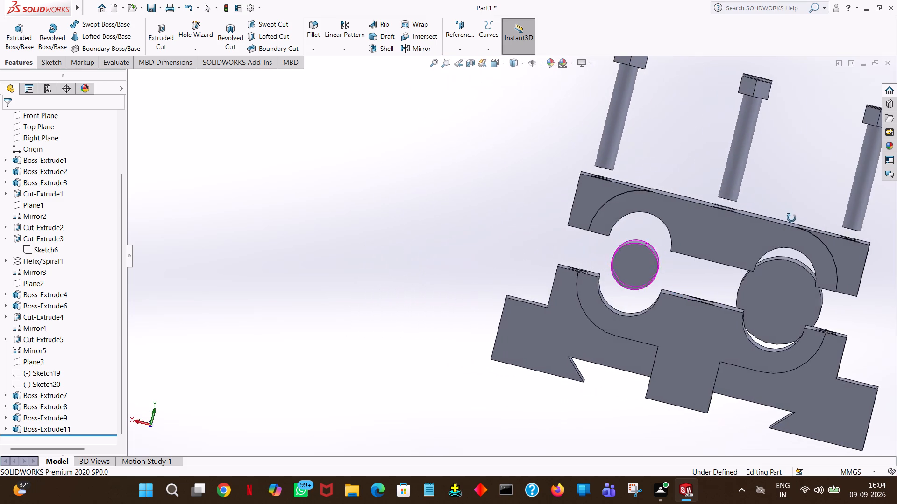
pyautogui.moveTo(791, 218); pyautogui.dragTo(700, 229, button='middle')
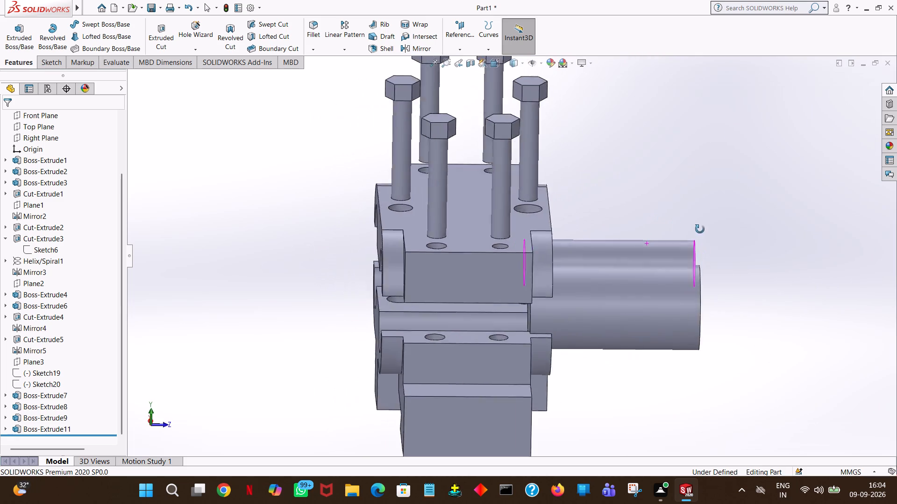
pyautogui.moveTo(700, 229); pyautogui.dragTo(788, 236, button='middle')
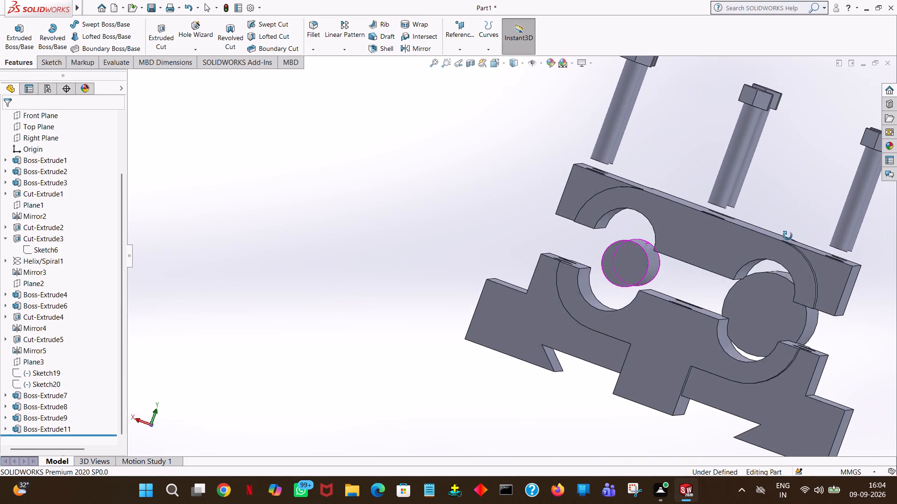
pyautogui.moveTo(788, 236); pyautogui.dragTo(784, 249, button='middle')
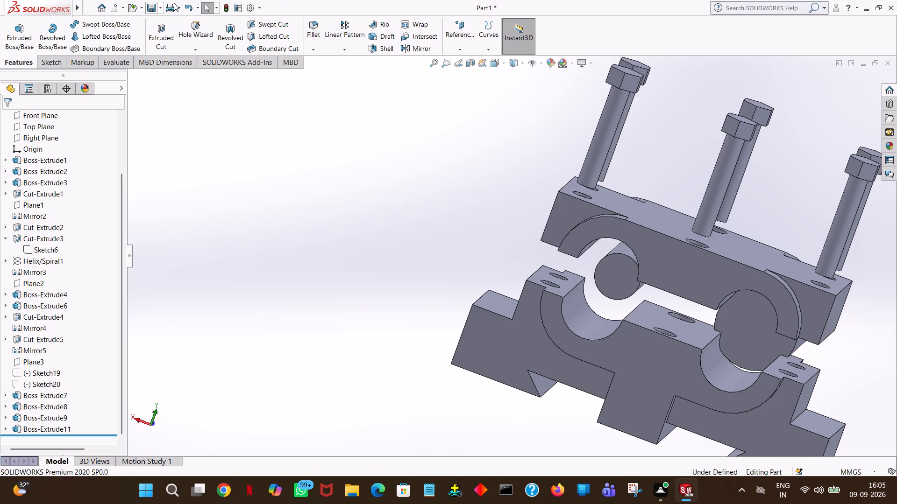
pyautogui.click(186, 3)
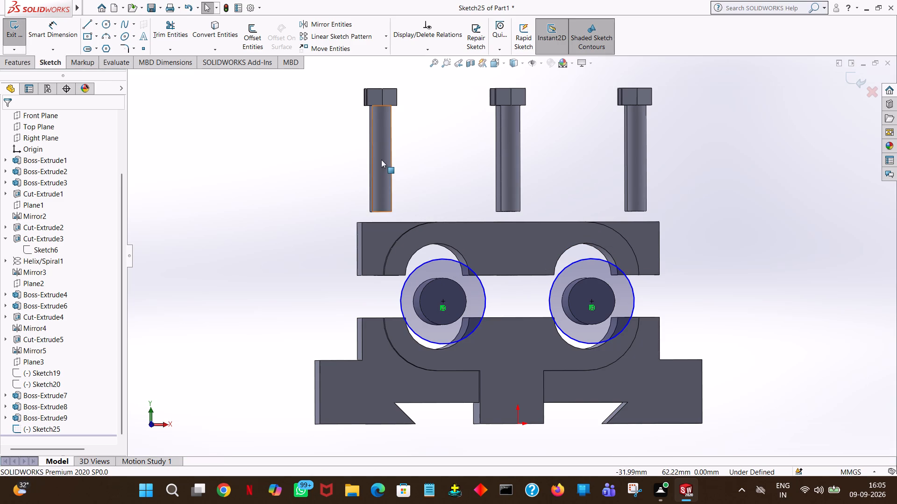
# Start a boss extrusion of both 10 mm radius circles outward from the rod ends with a depth of 8 mm.
pyautogui.moveTo(381, 160); pyautogui.dragTo(463, 170, button='middle')
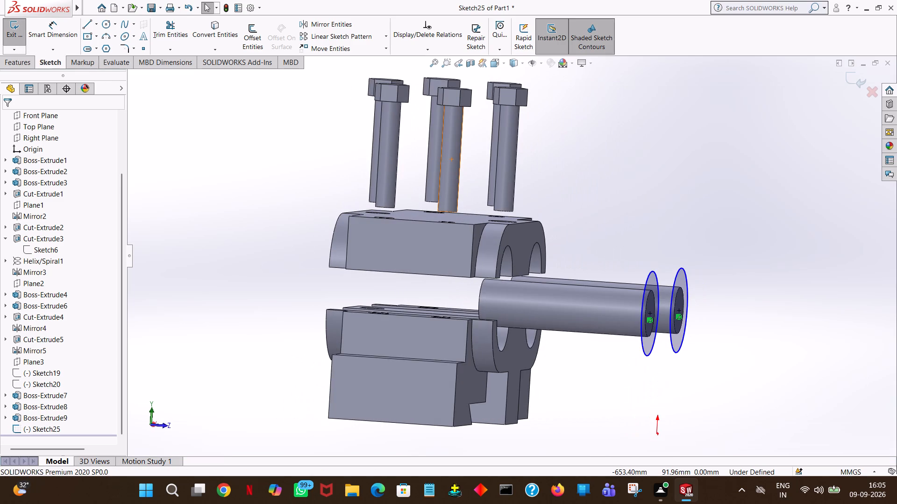
pyautogui.click(29, 64)
pyautogui.click(20, 31)
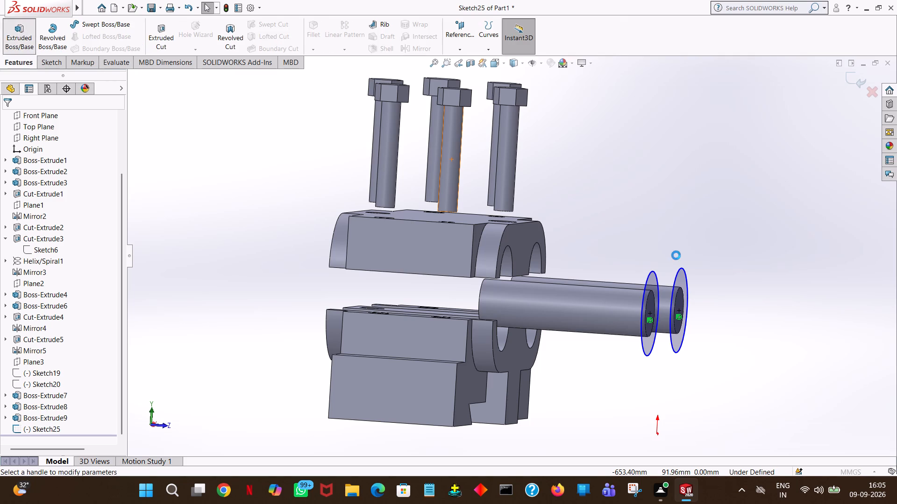
pyautogui.moveTo(715, 217); pyautogui.dragTo(628, 210, button='middle')
pyautogui.click(57, 226)
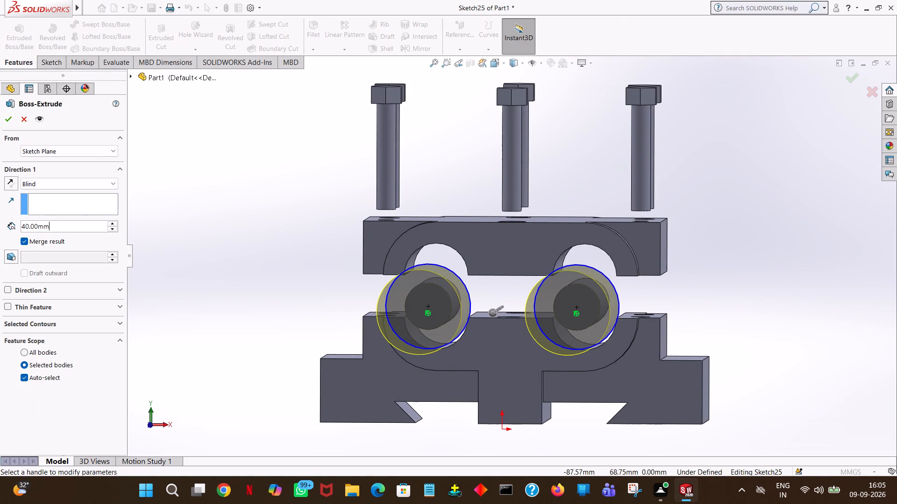
pyautogui.moveTo(57, 226); pyautogui.dragTo(0, 220)
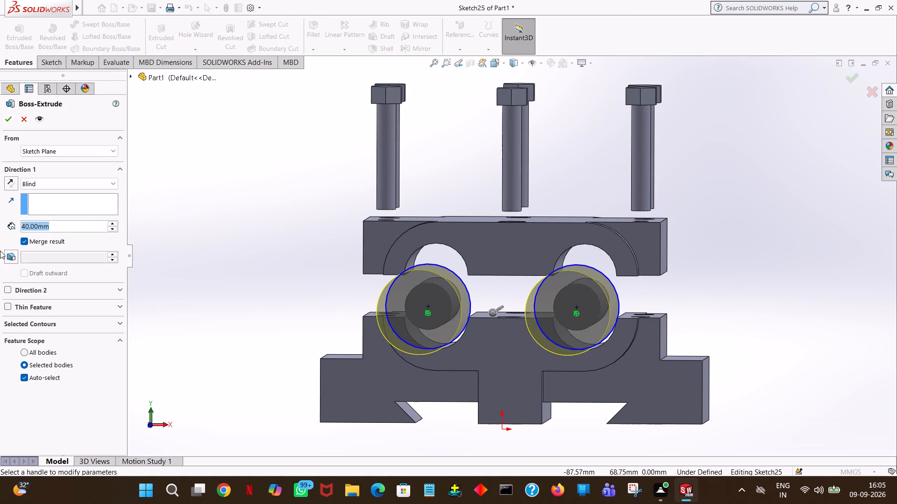
pyautogui.press('8')
pyautogui.press('Return')
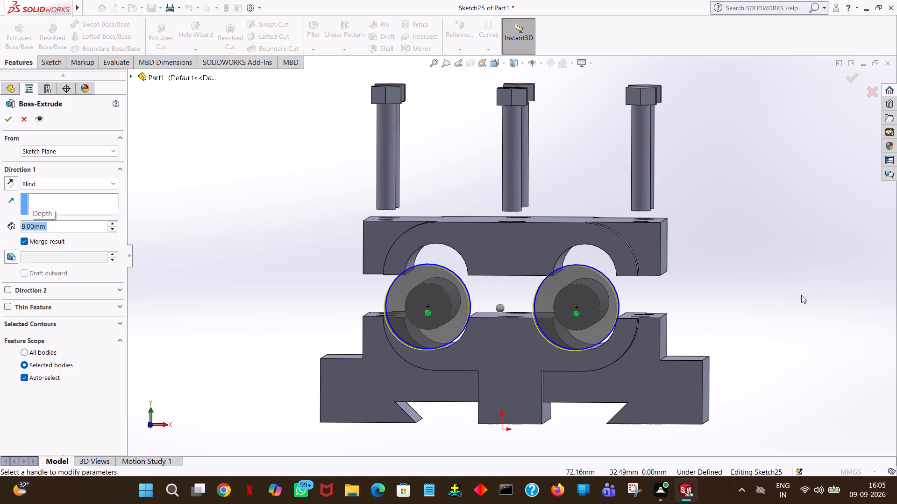
# Set the depth of the two round ends' extrusion to 5 mm and complete it.
pyautogui.moveTo(782, 298); pyautogui.dragTo(736, 308, button='middle')
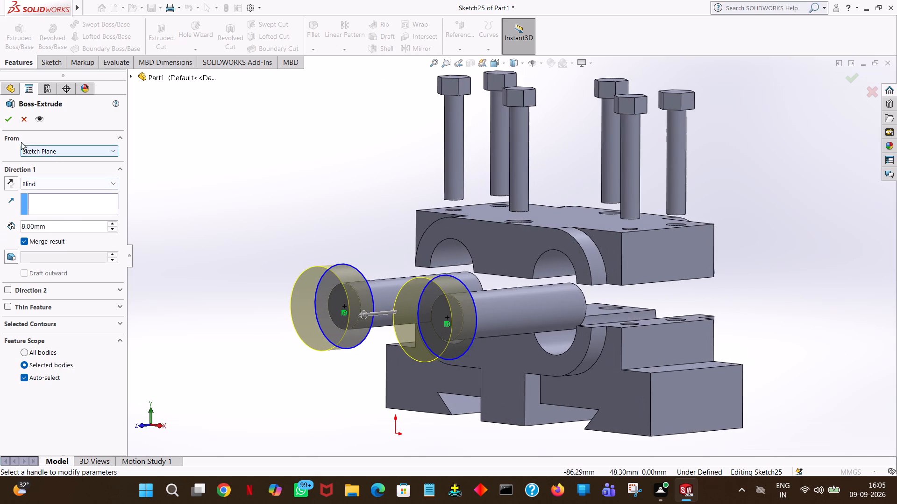
pyautogui.doubleClick(42, 226)
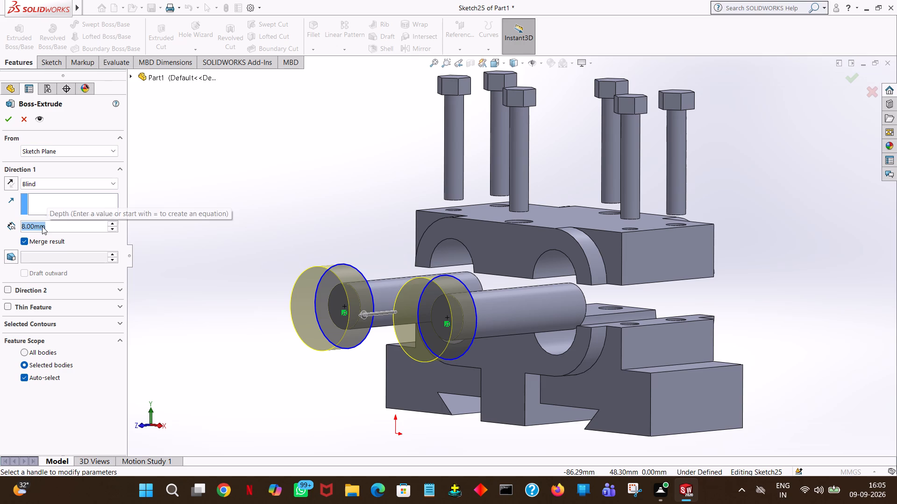
pyautogui.press('5')
pyautogui.press('Return')
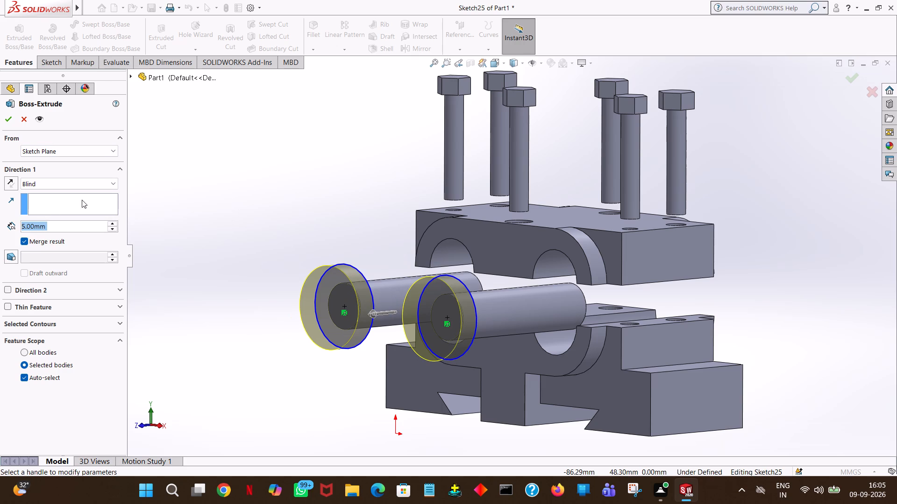
pyautogui.click(14, 114)
pyautogui.click(278, 146)
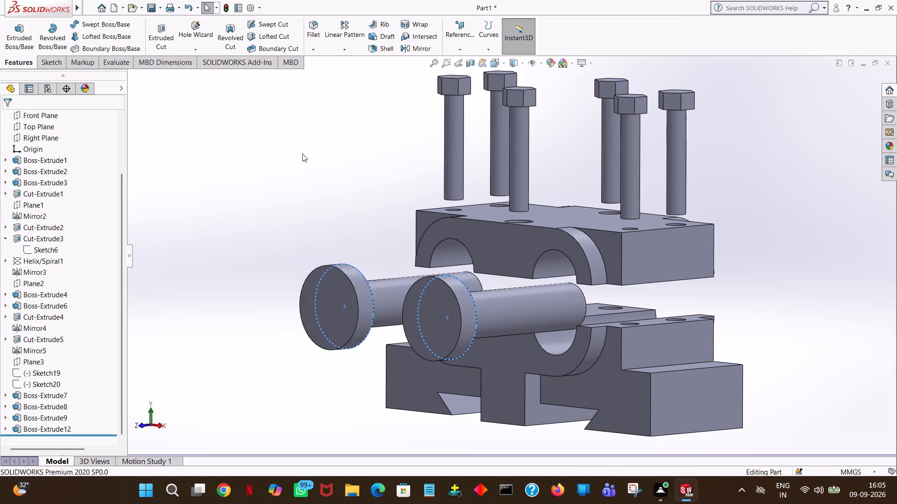
# Start a sketch on the outer face of one rod's enlarged end and draw a concentric circle of 7.5 mm radius.
pyautogui.moveTo(255, 158); pyautogui.dragTo(341, 178, button='middle')
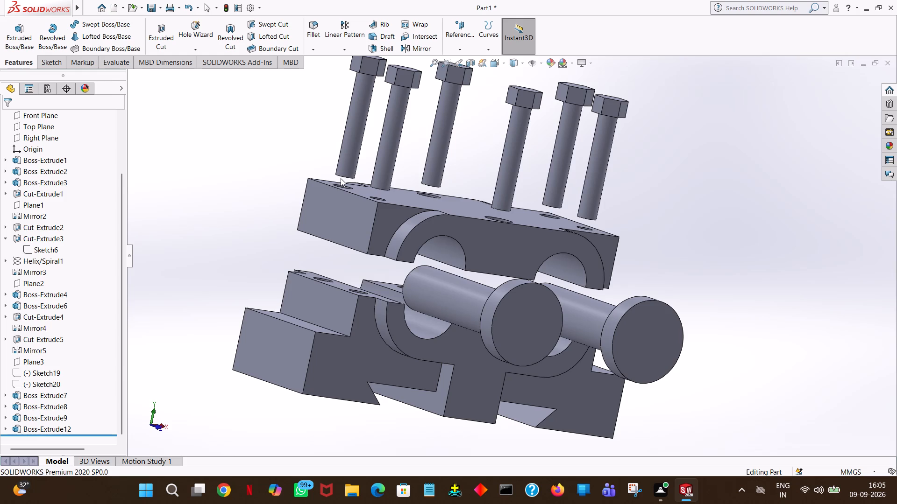
pyautogui.click(14, 28)
pyautogui.click(520, 327)
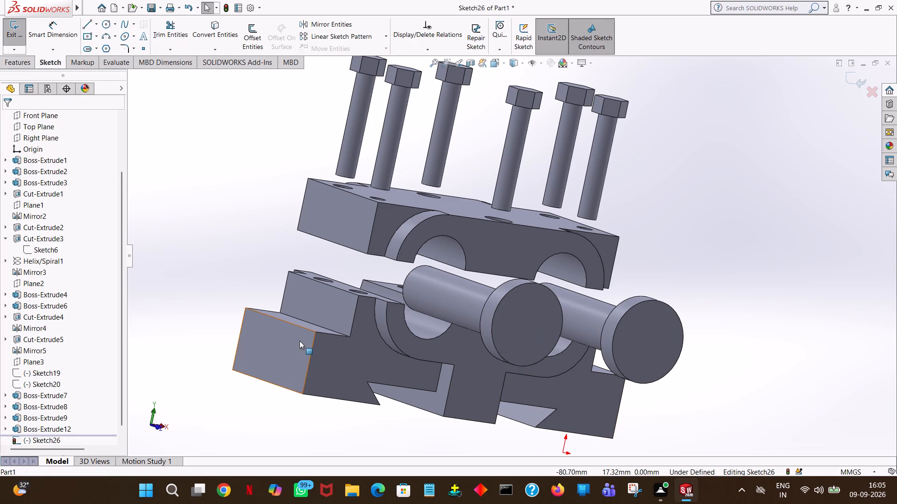
pyautogui.click(505, 65)
pyautogui.click(543, 117)
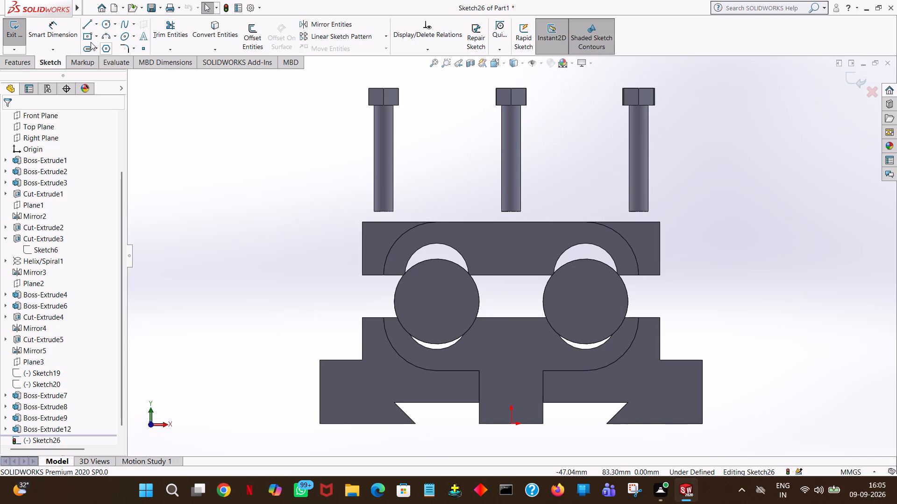
pyautogui.click(106, 26)
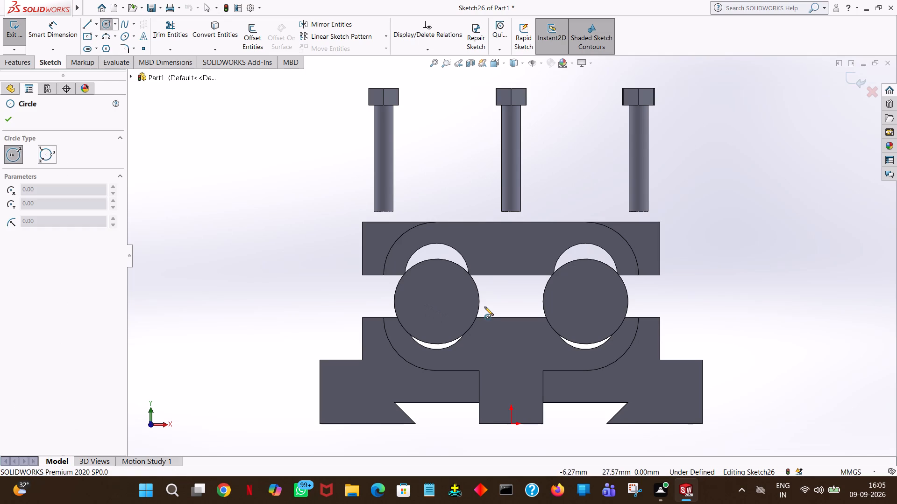
pyautogui.click(437, 301)
pyautogui.click(449, 276)
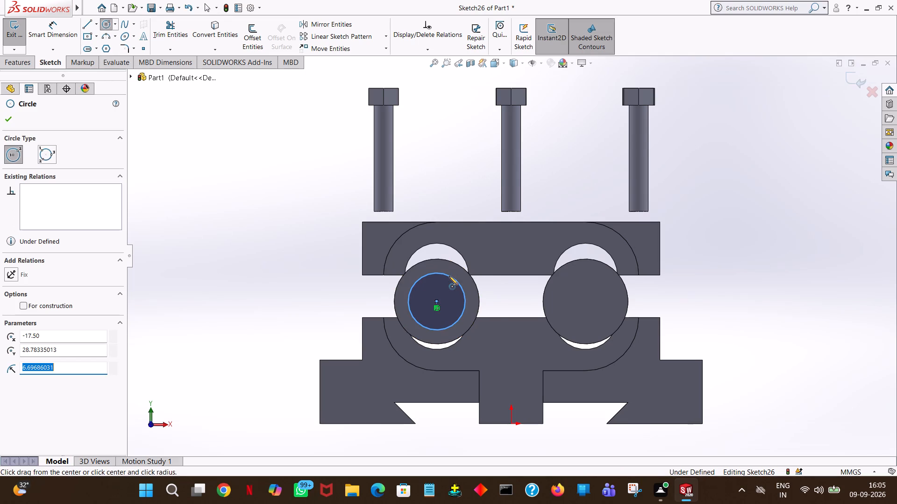
pyautogui.write('7.5')
pyautogui.press('Return')
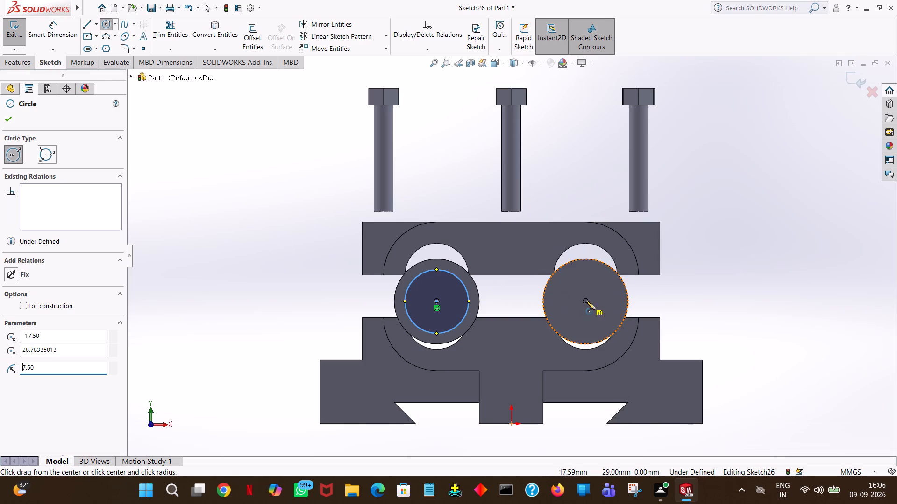
# Sketch a second circle of 7.5 mm radius centred on the other rod's enlarged end.
pyautogui.click(586, 301)
pyautogui.click(596, 278)
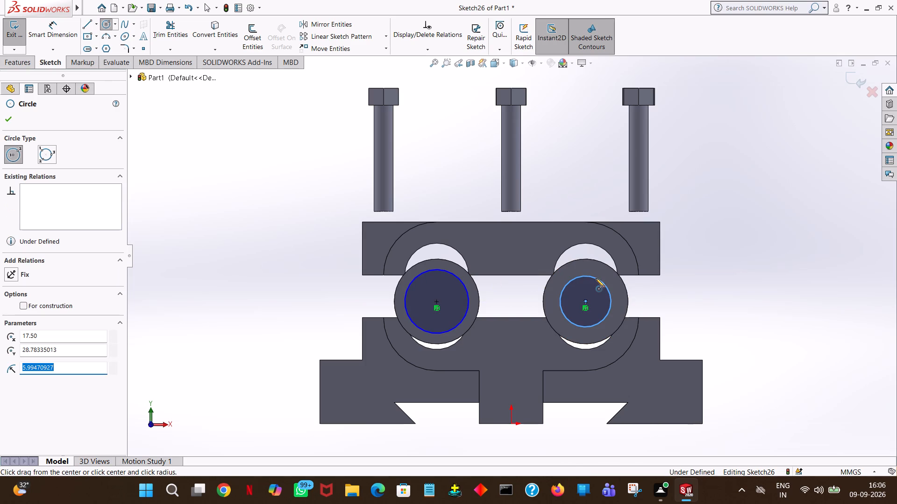
pyautogui.press('7')
pyautogui.write('.5')
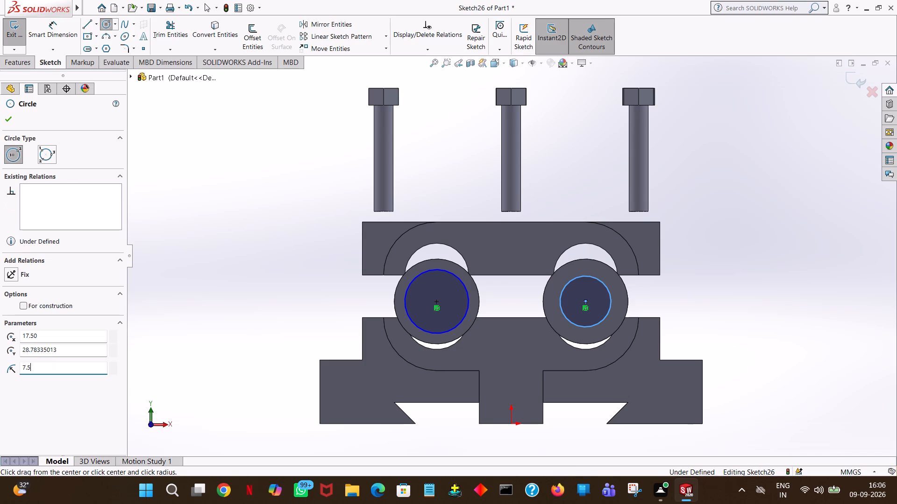
pyautogui.press('Return')
pyautogui.click(6, 116)
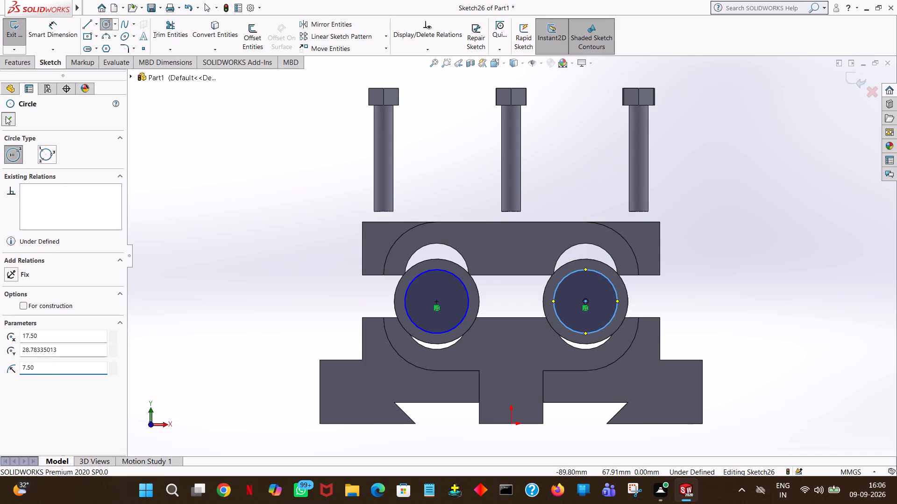
pyautogui.click(216, 171)
# Sketch an inner circle of 5.5 mm radius concentric with the 7.5 mm radius circle on the first rod's end.
pyautogui.moveTo(261, 177); pyautogui.dragTo(277, 178, button='middle')
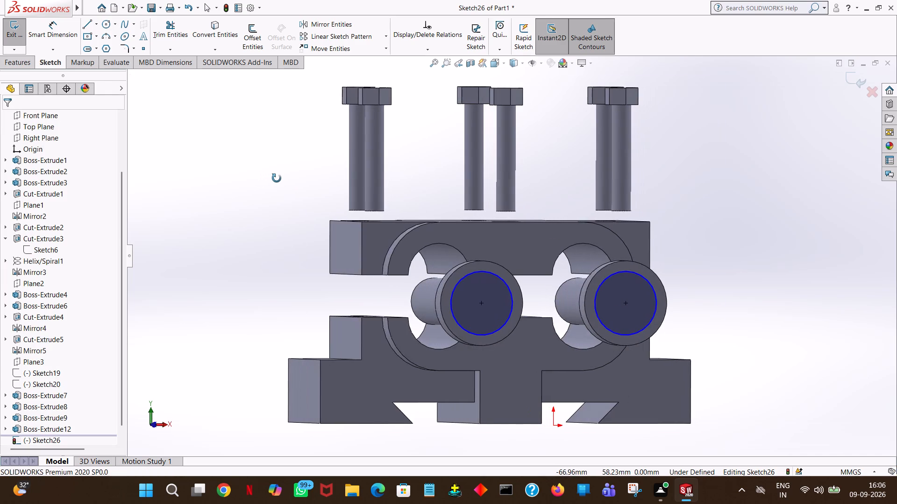
pyautogui.moveTo(277, 178); pyautogui.dragTo(284, 173, button='middle')
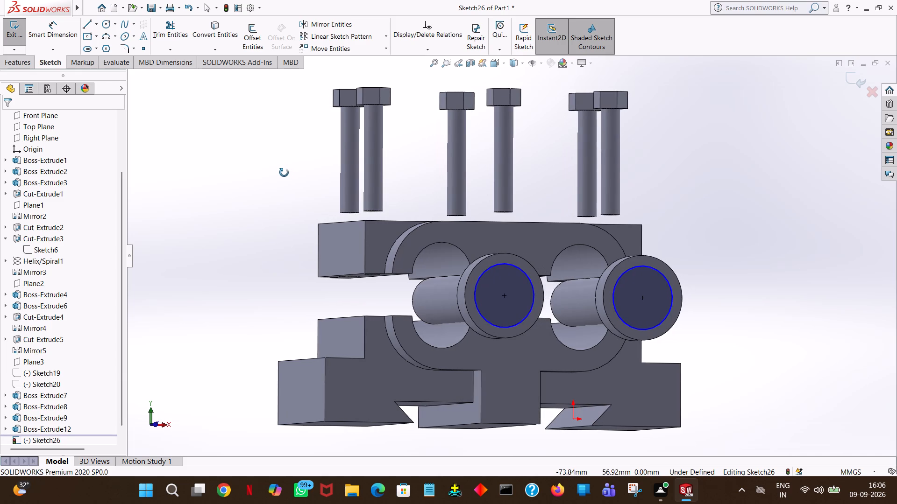
pyautogui.moveTo(284, 173); pyautogui.dragTo(296, 154, button='middle')
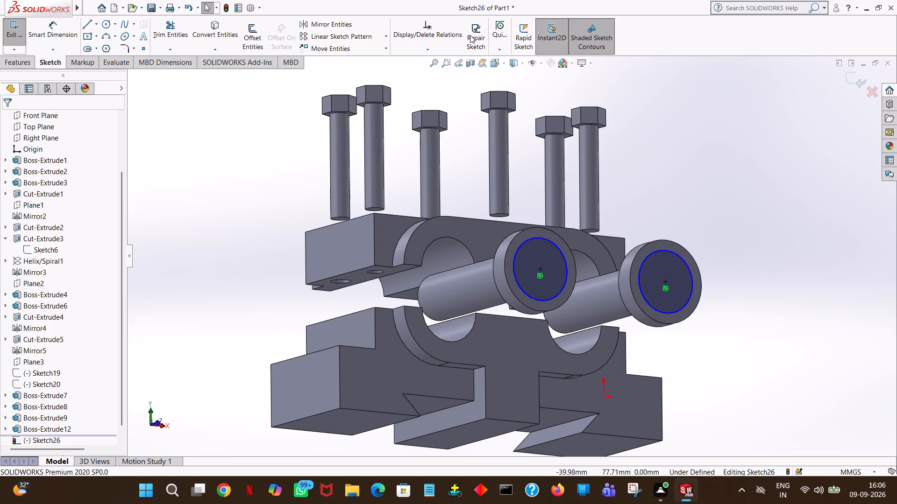
pyautogui.click(157, 170)
pyautogui.click(105, 27)
pyautogui.click(540, 270)
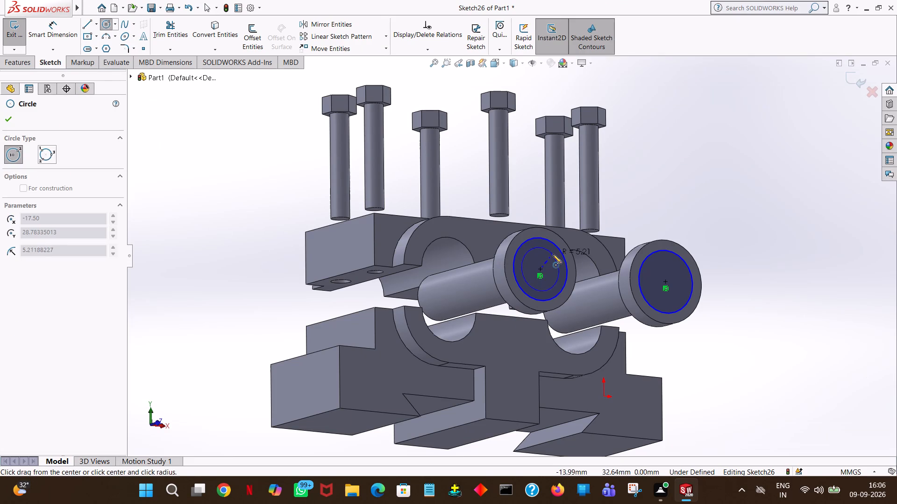
pyautogui.click(553, 254)
pyautogui.press('8')
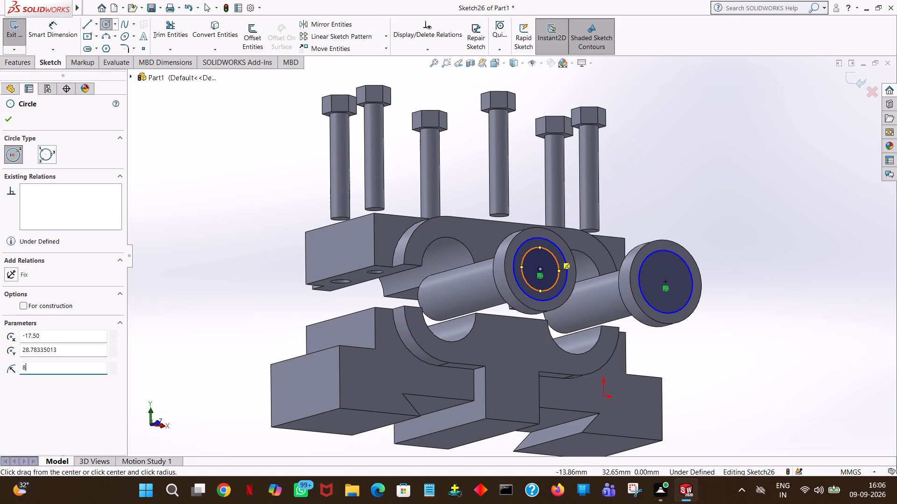
pyautogui.press('.')
pyautogui.press('5')
pyautogui.press('BackSpace')
pyautogui.press('BackSpace')
pyautogui.press('BackSpace')
pyautogui.write('5.5')
pyautogui.click(9, 121)
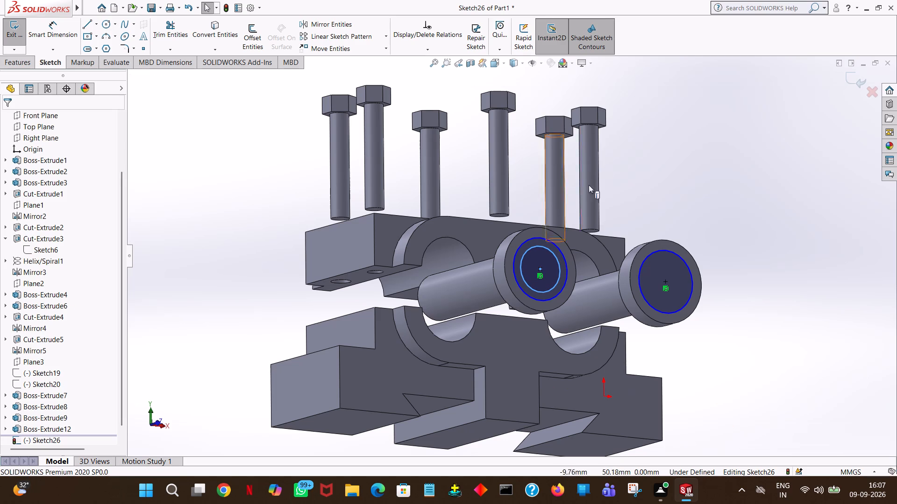
# Sketch a matching inner circle of 5.5 mm radius concentric with the 7.5 mm radius circle on the other rod's end.
pyautogui.moveTo(649, 194); pyautogui.dragTo(626, 203, button='middle')
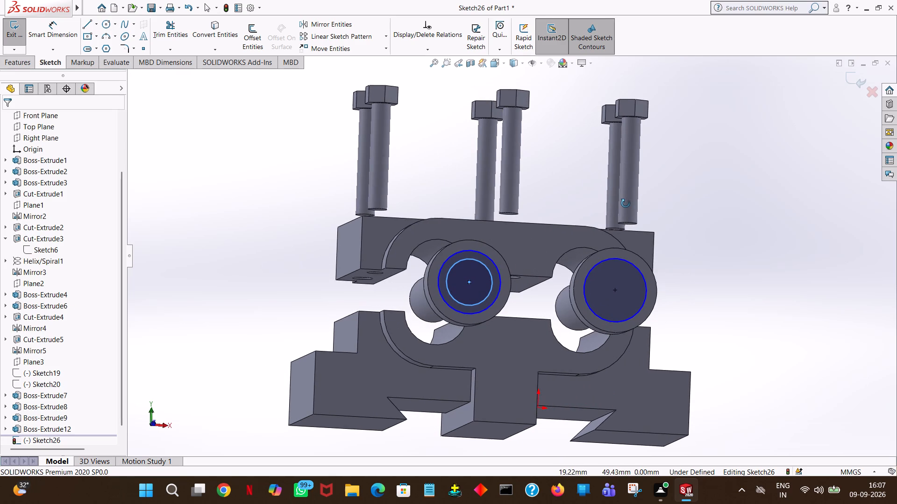
pyautogui.moveTo(626, 203); pyautogui.dragTo(626, 210, button='middle')
pyautogui.click(108, 23)
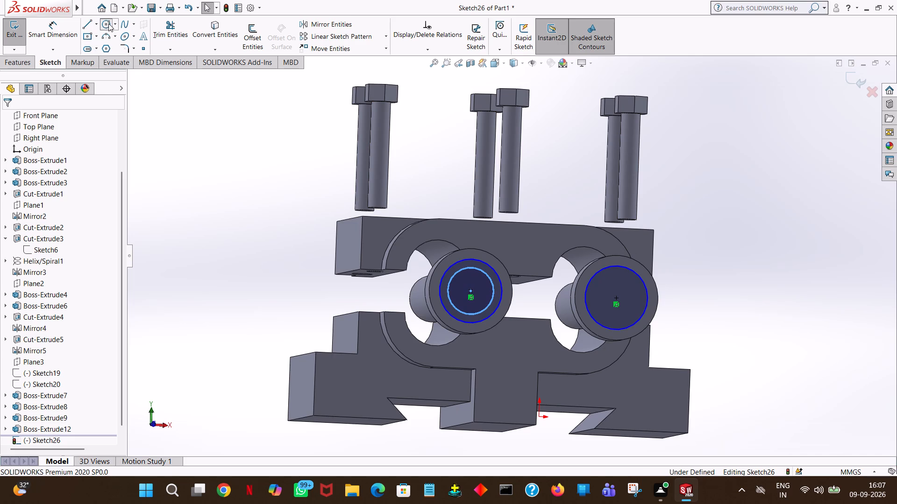
pyautogui.click(616, 298)
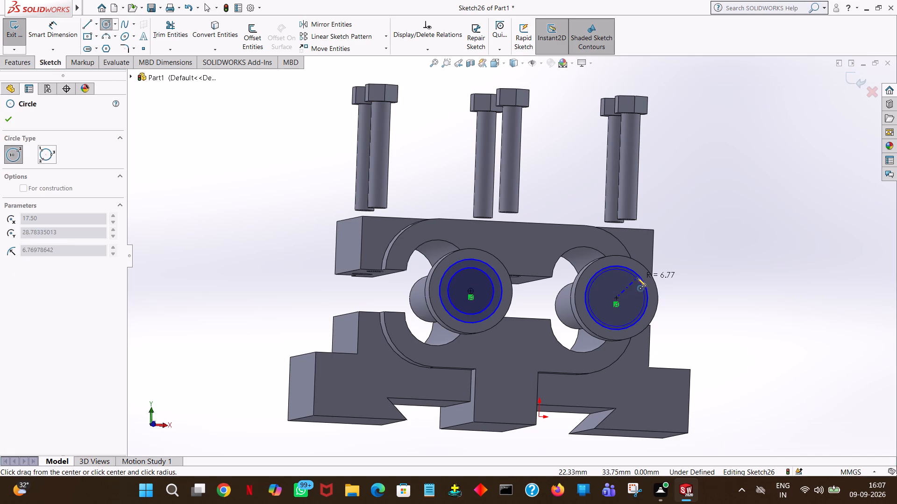
pyautogui.click(632, 284)
pyautogui.write('5.5')
pyautogui.press('Return')
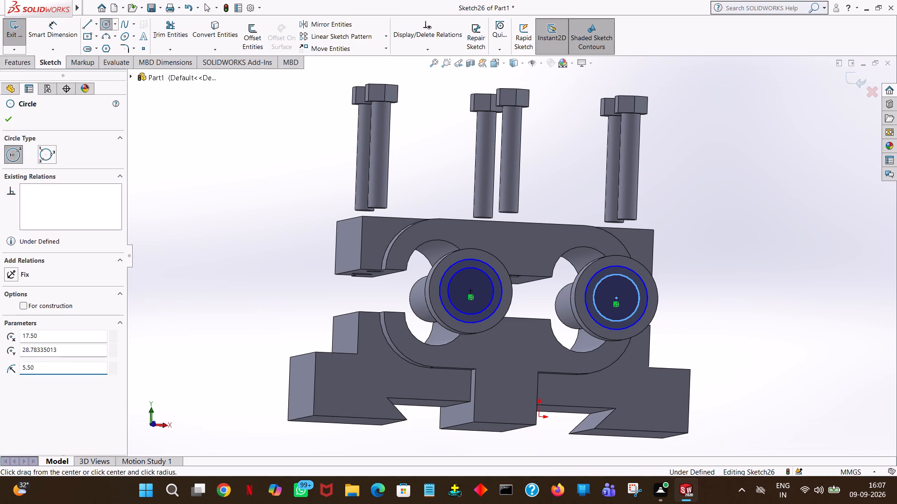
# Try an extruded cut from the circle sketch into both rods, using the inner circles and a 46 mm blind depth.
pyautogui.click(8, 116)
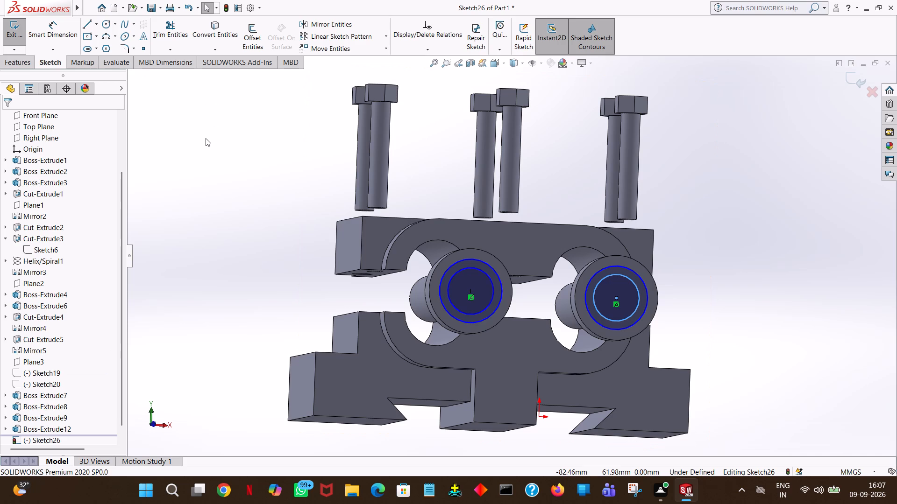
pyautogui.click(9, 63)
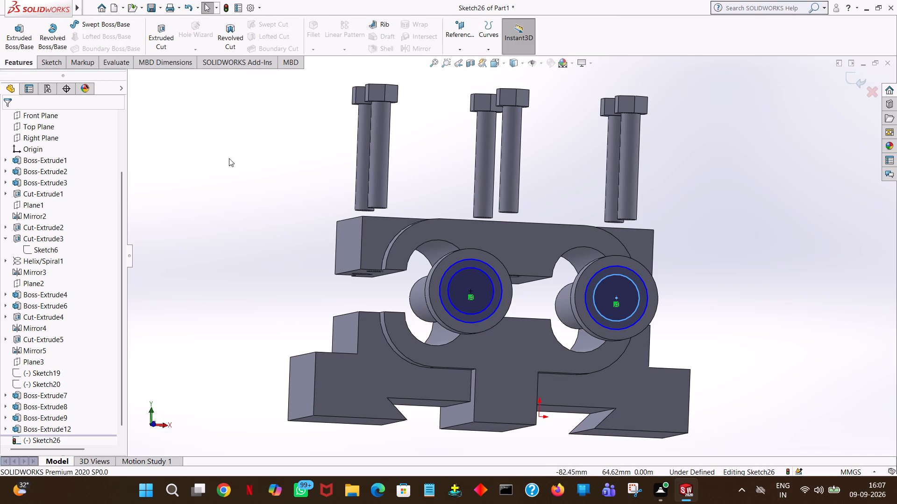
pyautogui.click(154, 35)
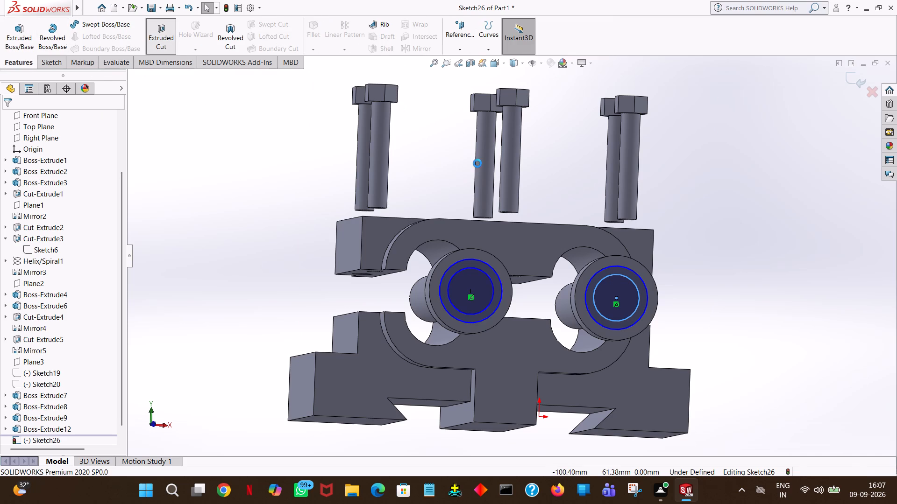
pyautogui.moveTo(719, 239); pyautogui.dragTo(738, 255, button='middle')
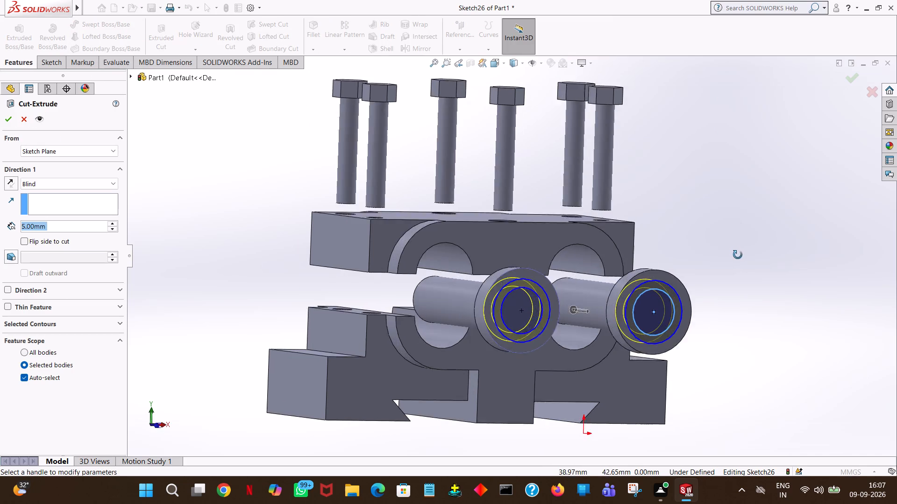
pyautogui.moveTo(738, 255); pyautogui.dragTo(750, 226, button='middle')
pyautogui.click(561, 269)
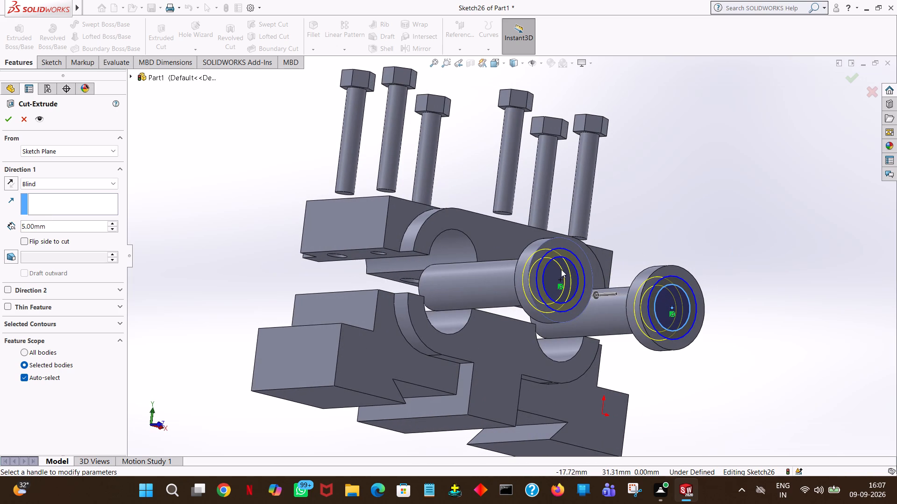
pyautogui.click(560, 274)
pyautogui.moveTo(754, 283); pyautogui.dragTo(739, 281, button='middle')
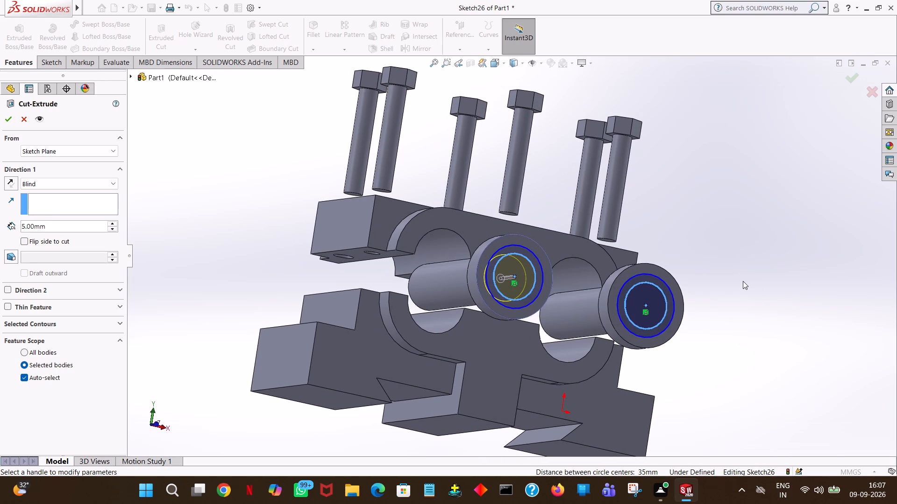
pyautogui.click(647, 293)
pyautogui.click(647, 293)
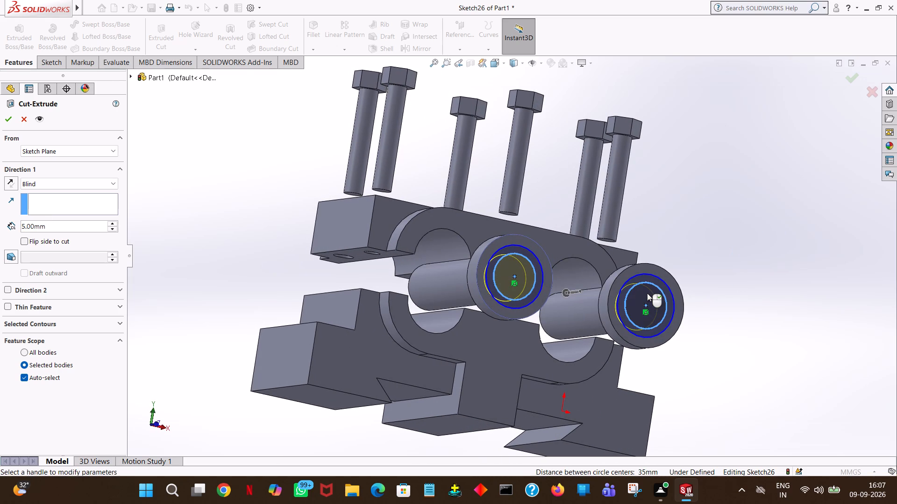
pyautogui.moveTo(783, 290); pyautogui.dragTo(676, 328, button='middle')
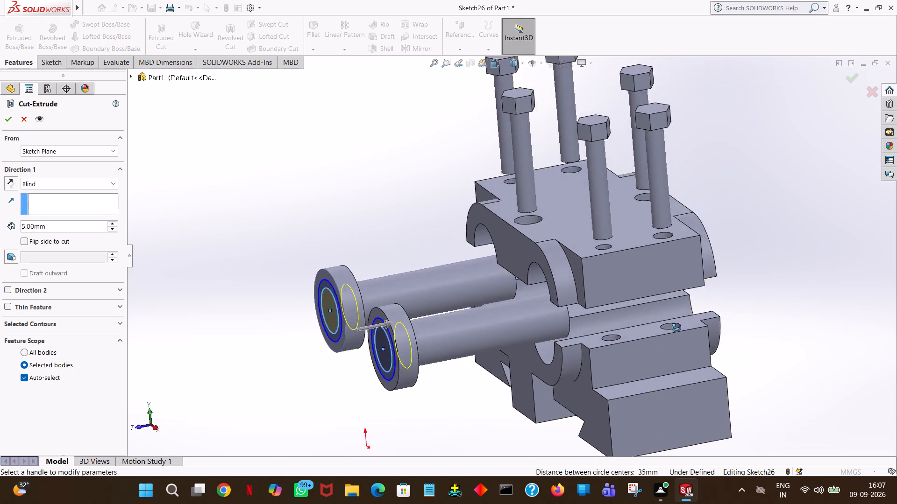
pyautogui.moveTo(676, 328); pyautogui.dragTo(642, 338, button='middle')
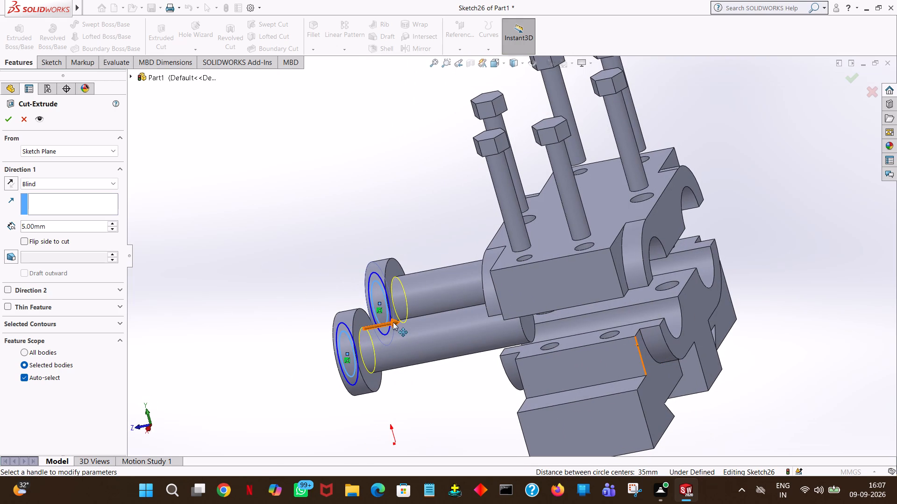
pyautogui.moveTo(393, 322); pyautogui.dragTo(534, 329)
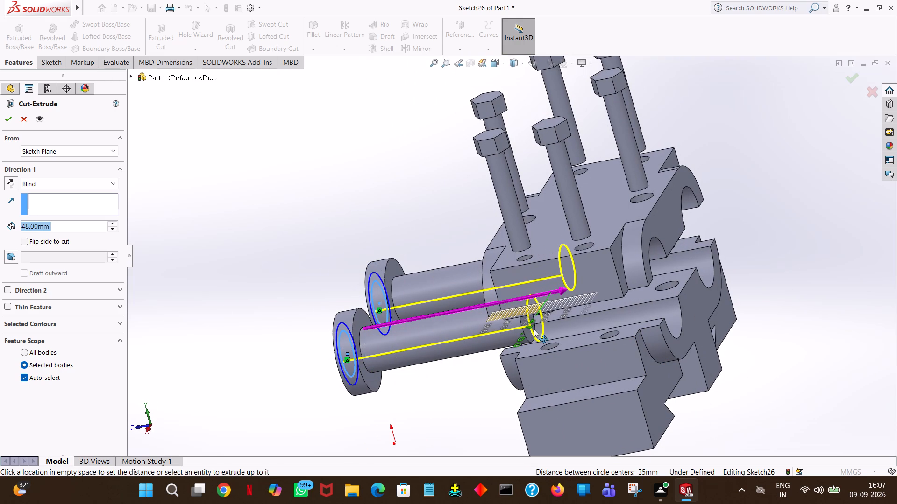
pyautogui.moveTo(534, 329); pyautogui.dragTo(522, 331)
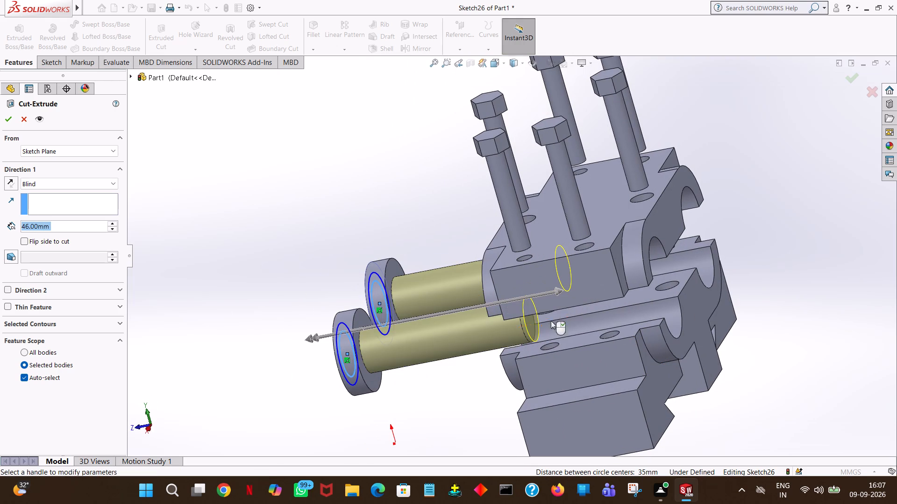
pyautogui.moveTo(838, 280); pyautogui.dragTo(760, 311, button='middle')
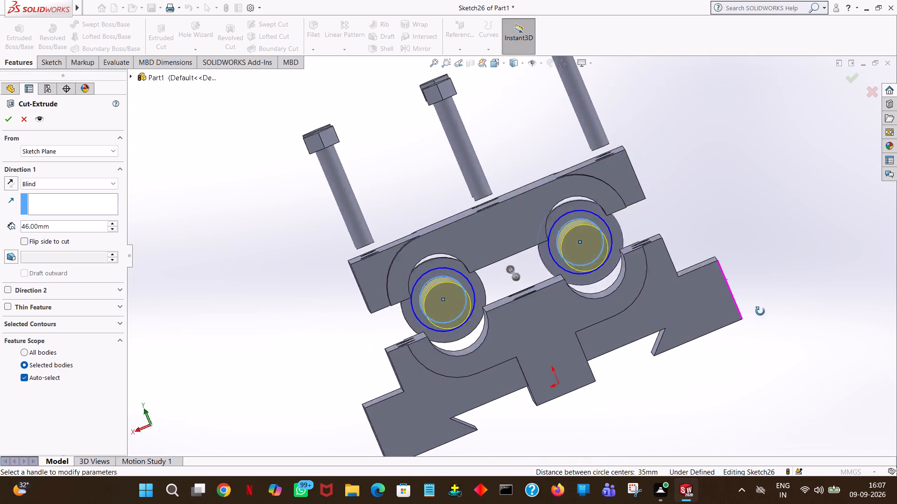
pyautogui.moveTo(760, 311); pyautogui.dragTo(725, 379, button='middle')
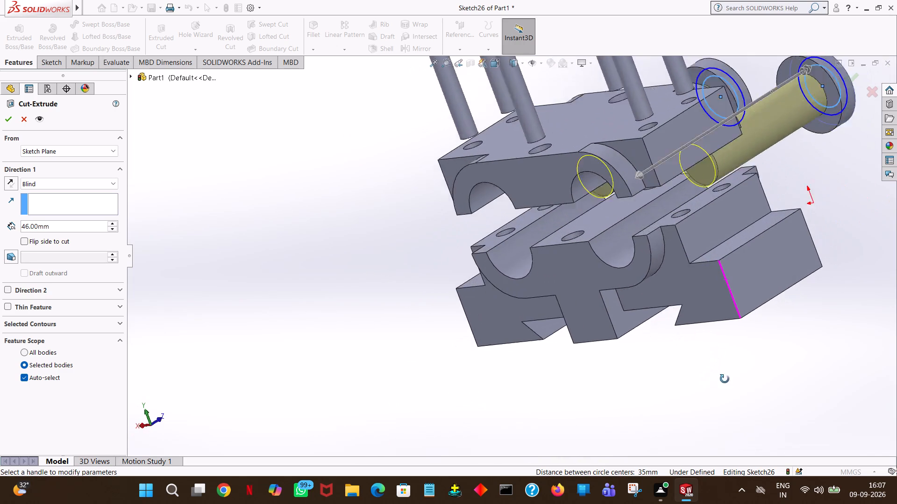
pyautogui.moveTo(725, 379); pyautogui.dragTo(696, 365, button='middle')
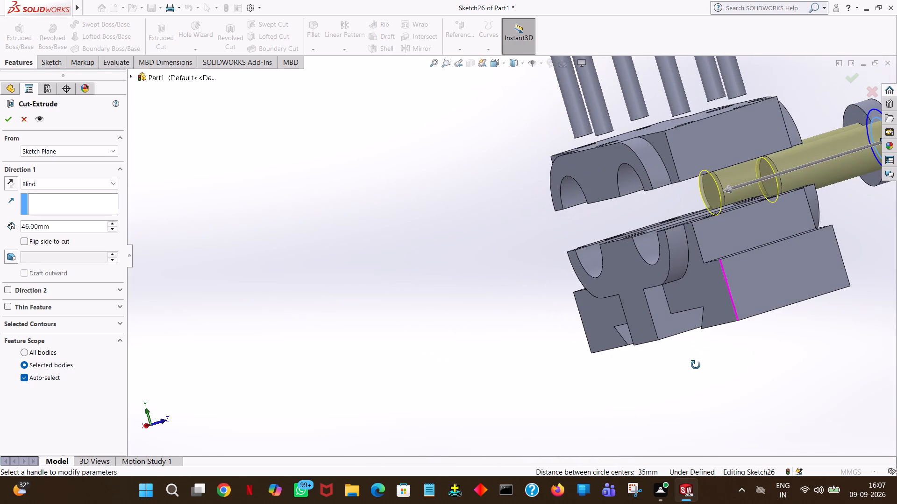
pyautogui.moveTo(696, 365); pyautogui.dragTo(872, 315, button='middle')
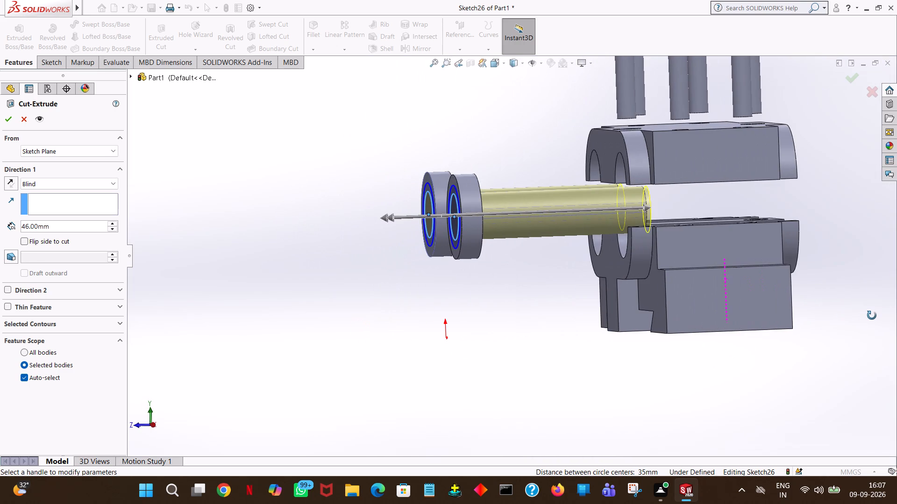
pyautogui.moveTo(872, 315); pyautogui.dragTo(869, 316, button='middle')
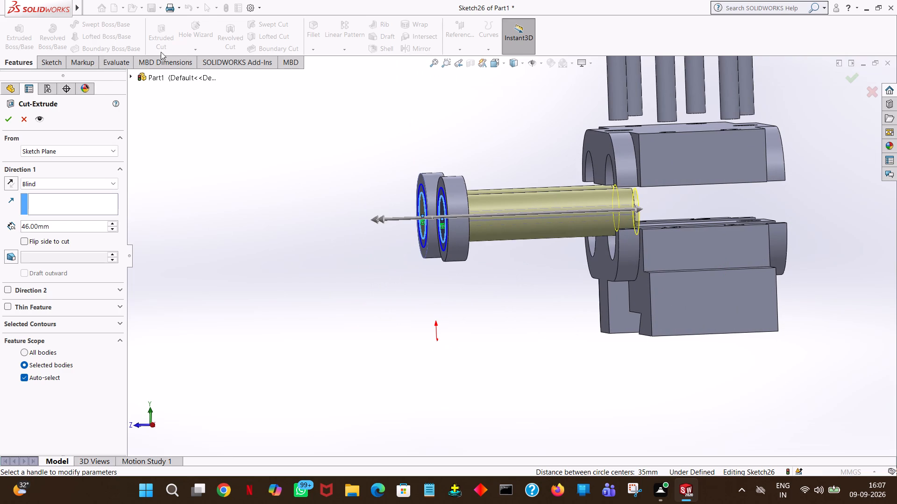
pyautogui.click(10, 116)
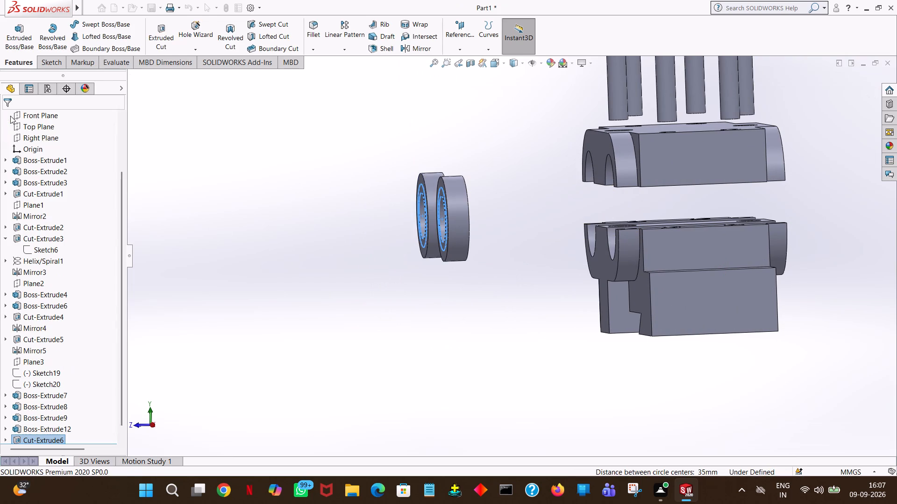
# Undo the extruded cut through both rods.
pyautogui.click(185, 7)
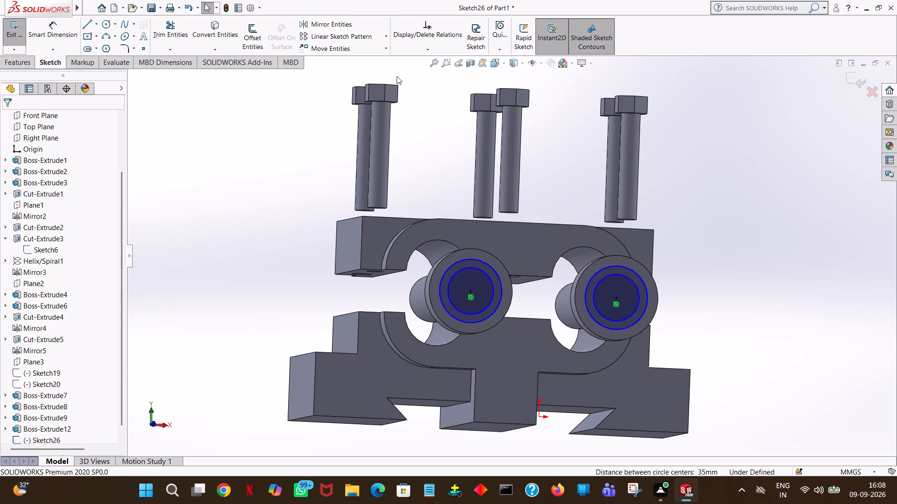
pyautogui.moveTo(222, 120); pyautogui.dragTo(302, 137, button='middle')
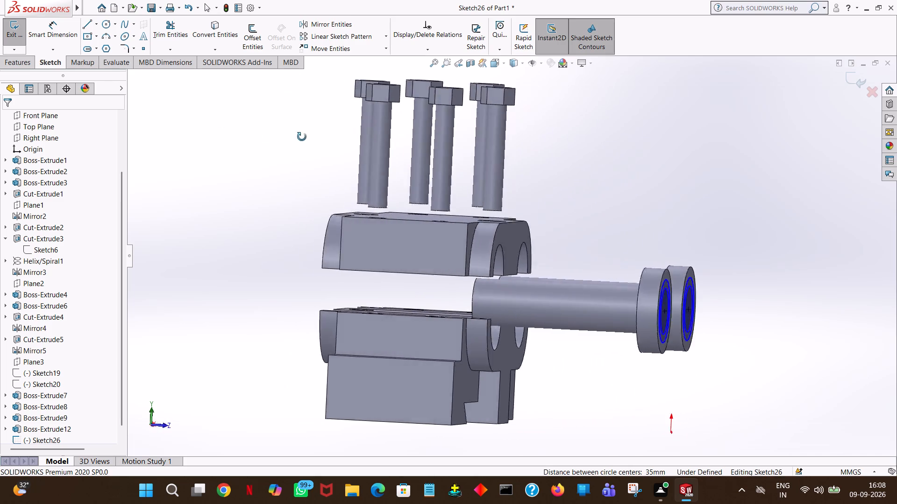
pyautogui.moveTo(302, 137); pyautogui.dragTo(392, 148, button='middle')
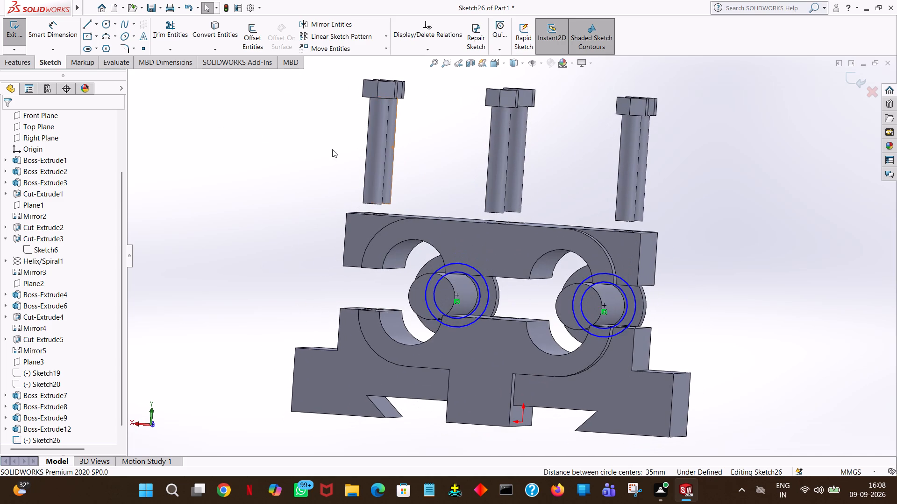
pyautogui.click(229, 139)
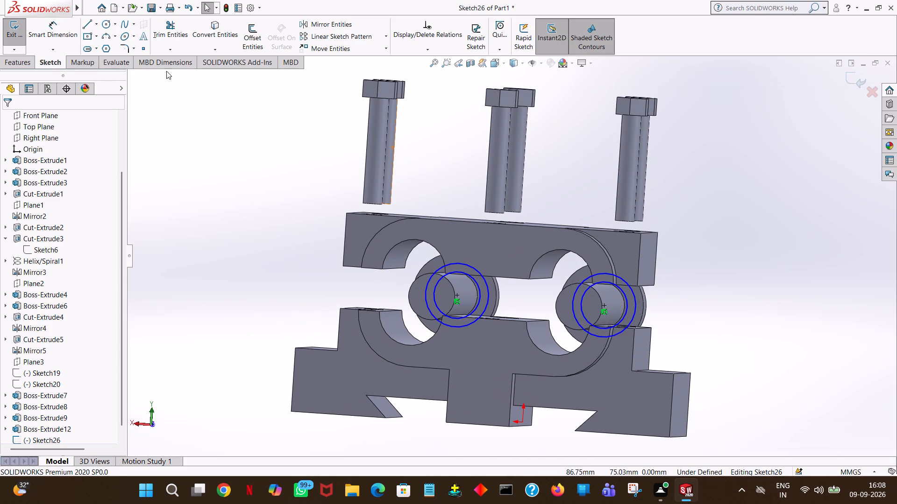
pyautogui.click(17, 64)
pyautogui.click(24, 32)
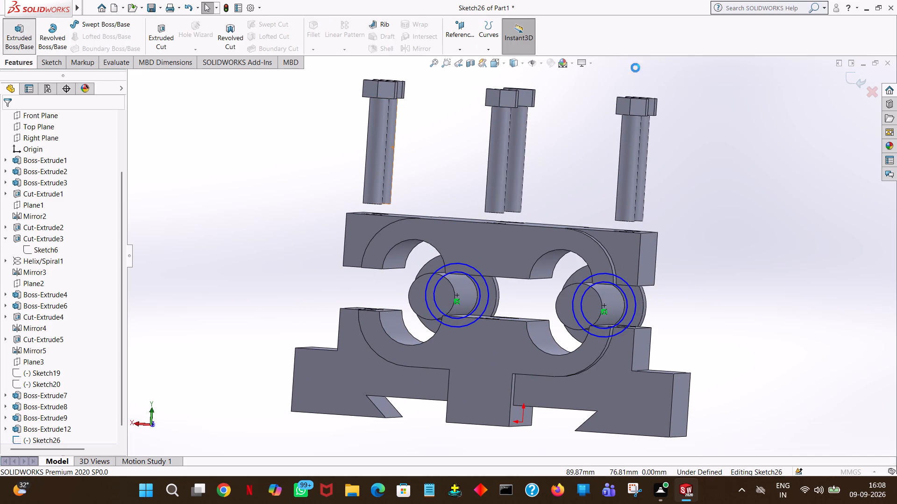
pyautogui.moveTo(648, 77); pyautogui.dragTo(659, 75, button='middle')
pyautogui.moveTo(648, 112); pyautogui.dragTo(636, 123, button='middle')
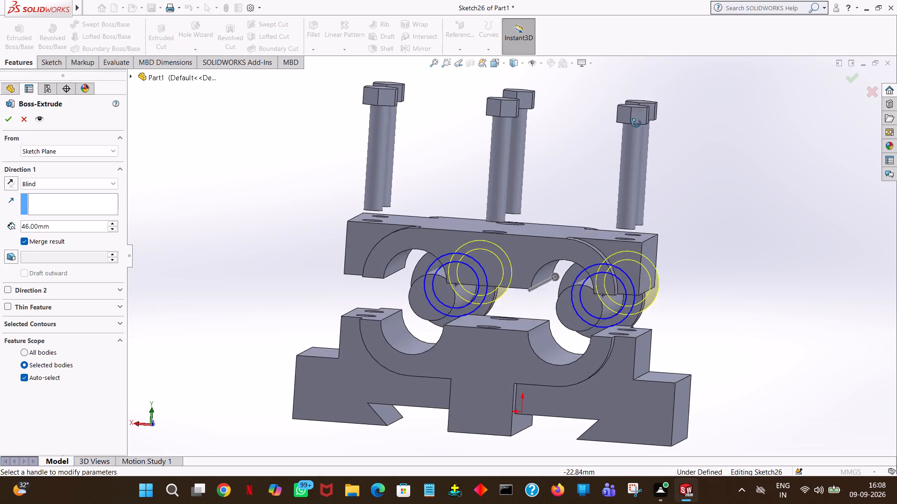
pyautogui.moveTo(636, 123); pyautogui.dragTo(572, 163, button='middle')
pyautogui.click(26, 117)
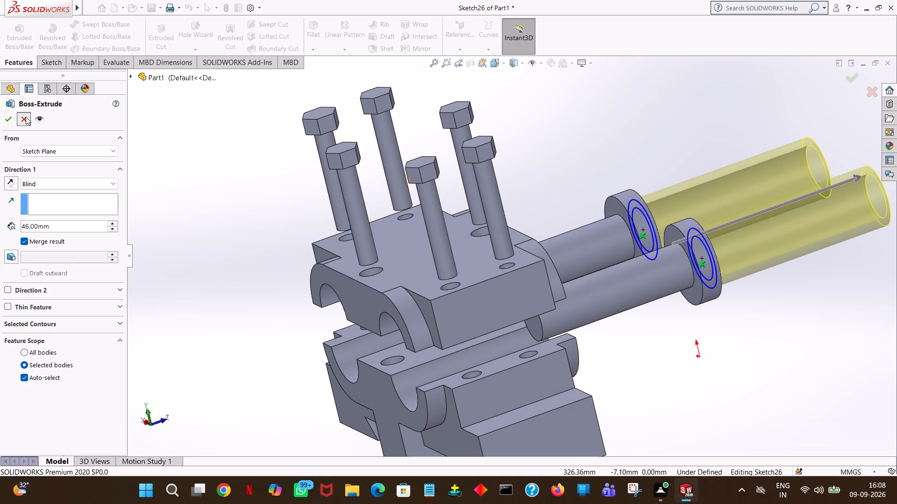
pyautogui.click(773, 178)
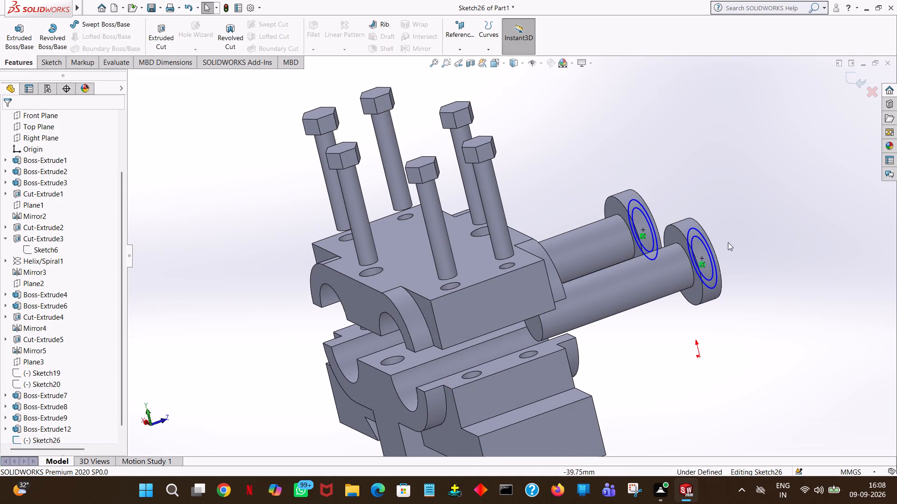
# Trim away the inner and outer circles on both rod ends and exit the emptied sketch.
pyautogui.moveTo(662, 210); pyautogui.dragTo(571, 278, button='middle')
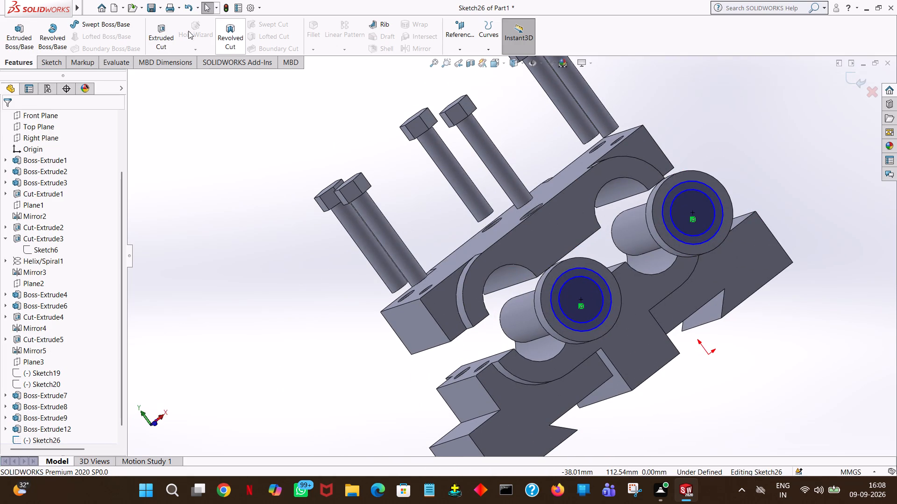
pyautogui.click(51, 58)
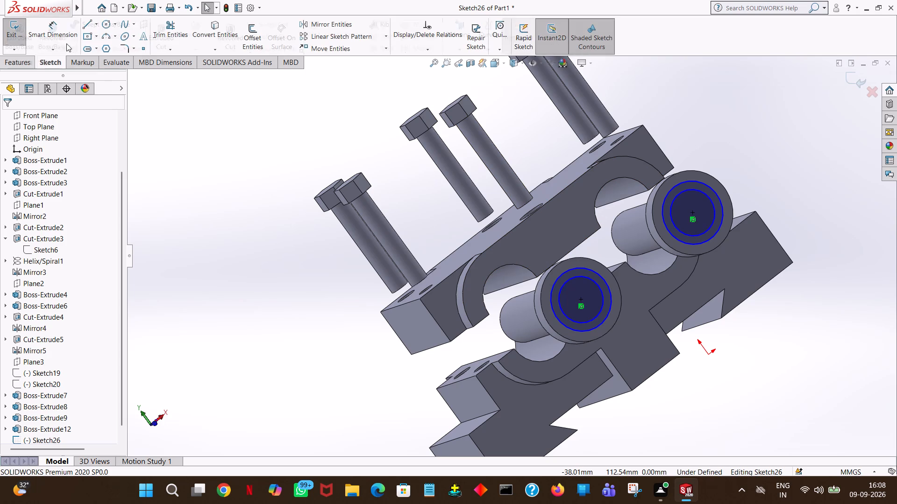
pyautogui.click(168, 22)
pyautogui.click(606, 279)
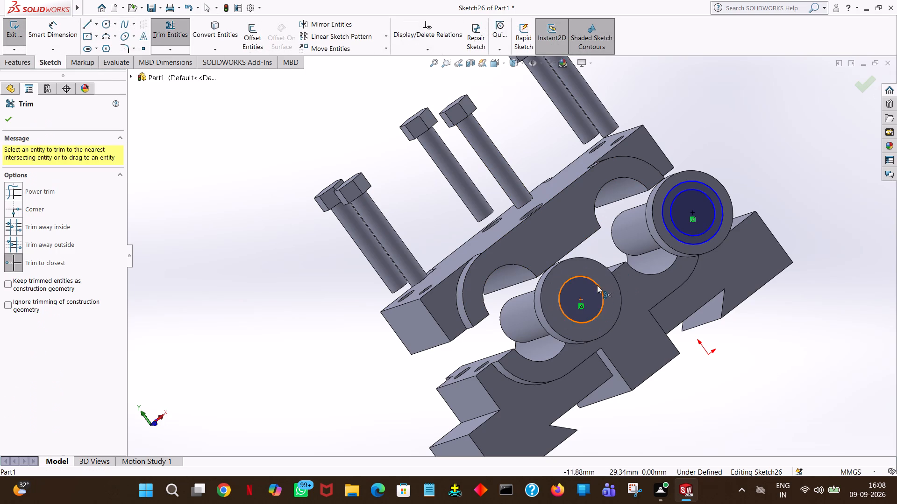
pyautogui.click(597, 286)
pyautogui.click(690, 230)
pyautogui.click(690, 242)
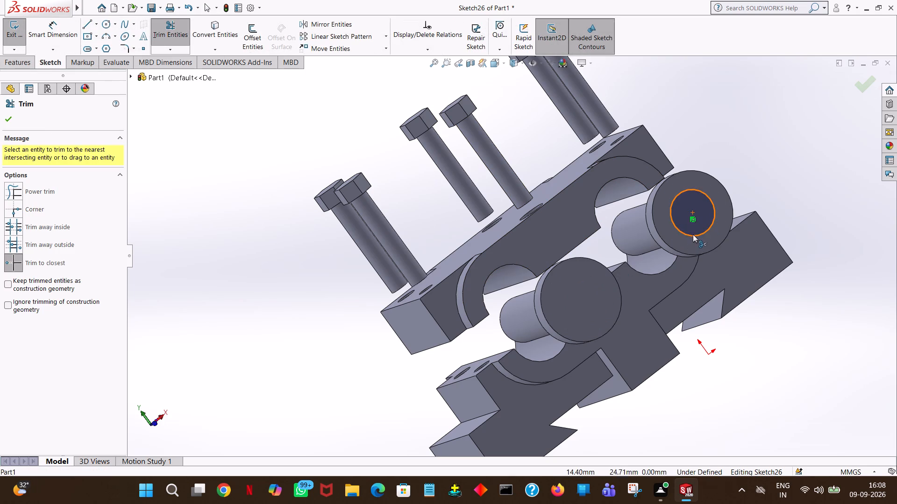
pyautogui.click(693, 234)
pyautogui.click(8, 123)
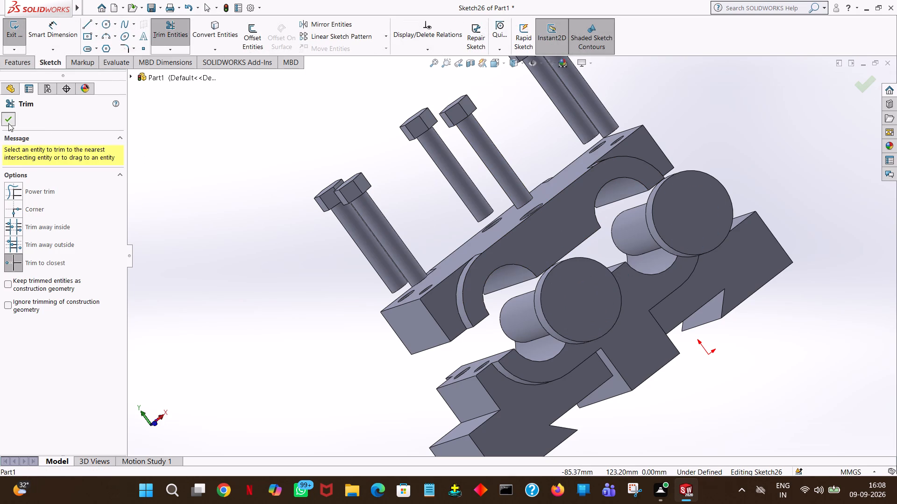
pyautogui.click(22, 67)
pyautogui.click(50, 60)
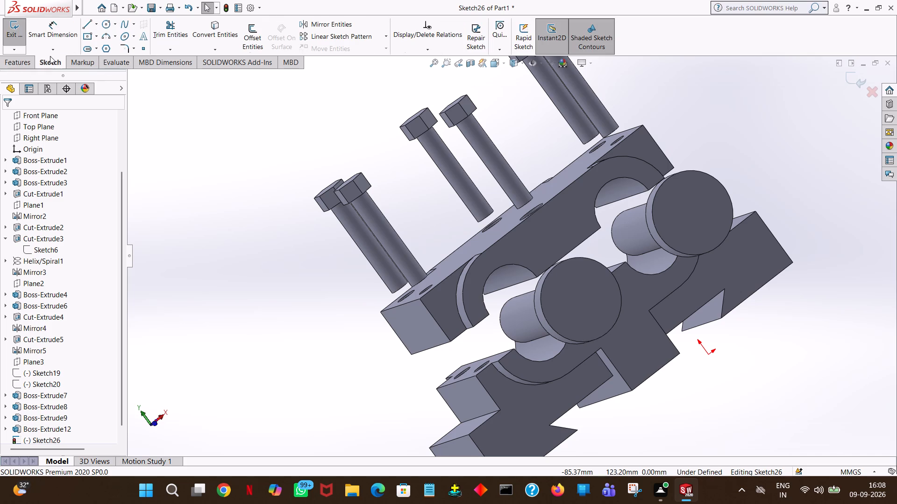
pyautogui.click(18, 41)
pyautogui.click(21, 62)
# Start an extruded boss sketch on a rod's plain end face and draw a concentric circle of 7.5 mm radius on it.
pyautogui.moveTo(129, 105); pyautogui.dragTo(130, 106, button='middle')
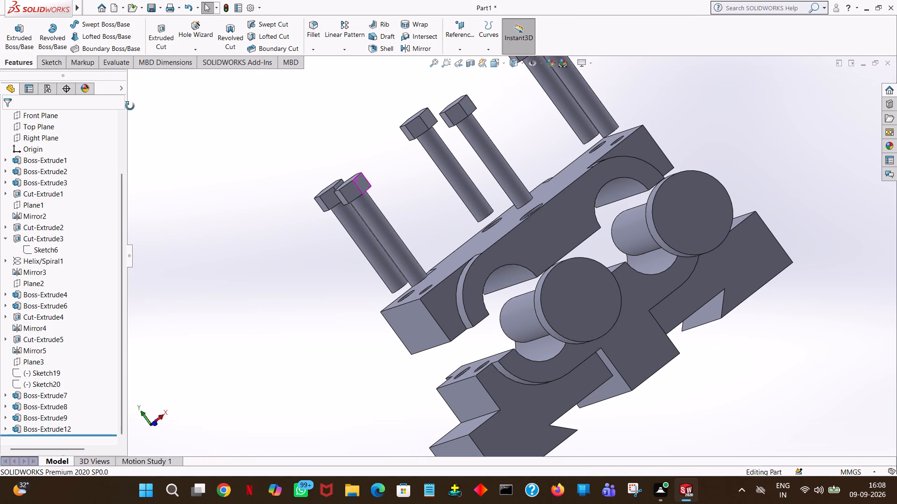
pyautogui.moveTo(130, 106); pyautogui.dragTo(286, 107, button='middle')
pyautogui.moveTo(286, 107); pyautogui.dragTo(358, 115, button='middle')
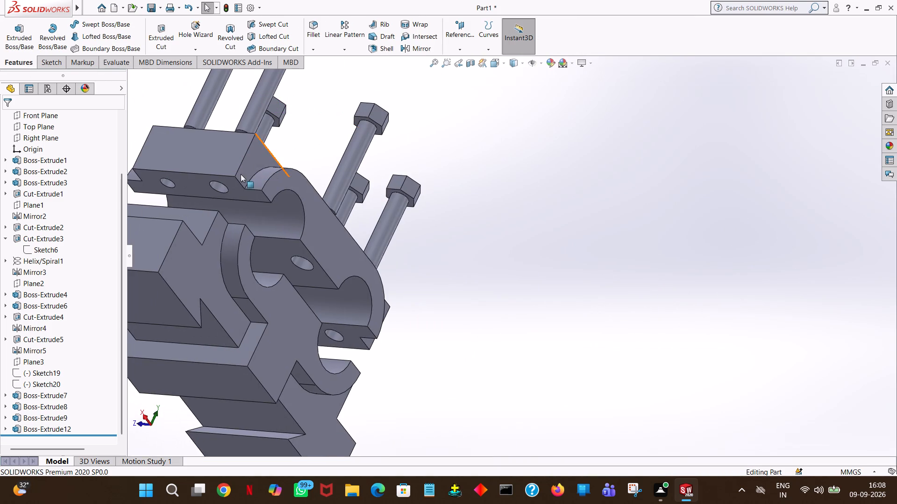
pyautogui.middleClick(240, 175)
pyautogui.moveTo(492, 237); pyautogui.dragTo(440, 246, button='middle')
pyautogui.click(521, 223)
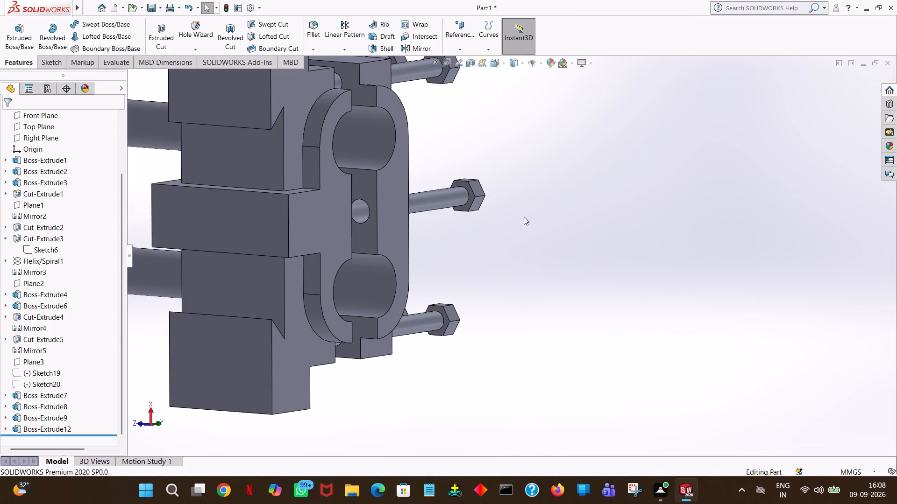
pyautogui.moveTo(648, 176); pyautogui.dragTo(544, 174, button='middle')
pyautogui.moveTo(632, 191); pyautogui.dragTo(634, 188, button='middle')
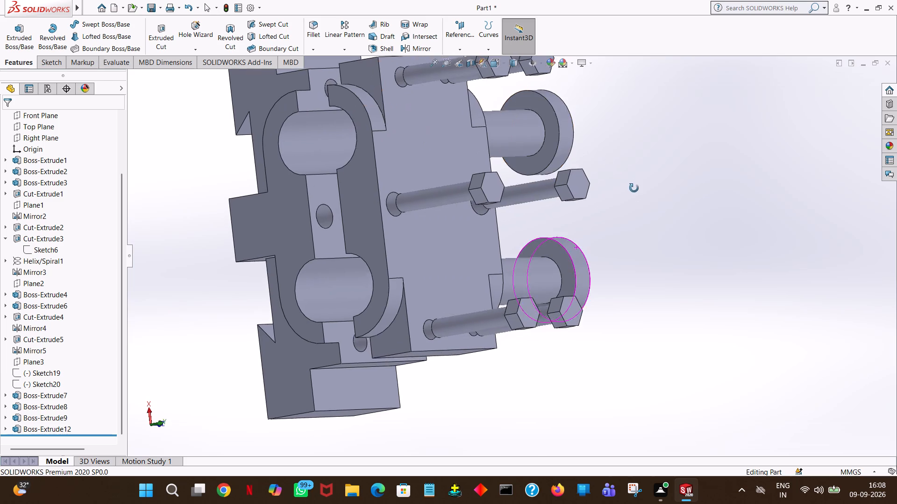
pyautogui.moveTo(634, 188); pyautogui.dragTo(672, 180, button='middle')
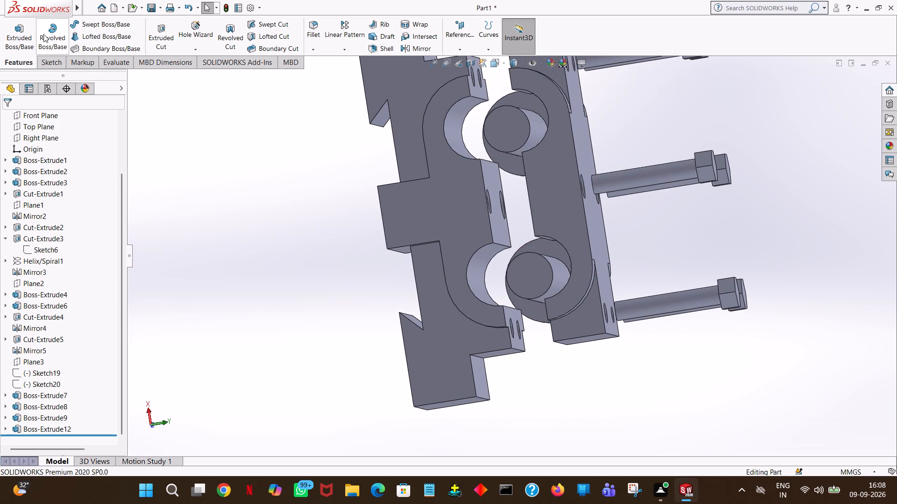
pyautogui.click(19, 30)
pyautogui.click(501, 126)
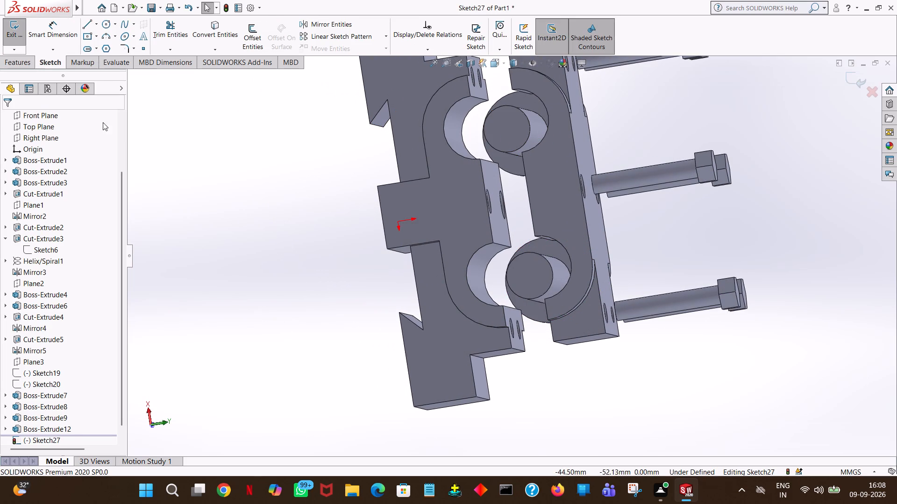
pyautogui.press('space')
pyautogui.click(118, 69)
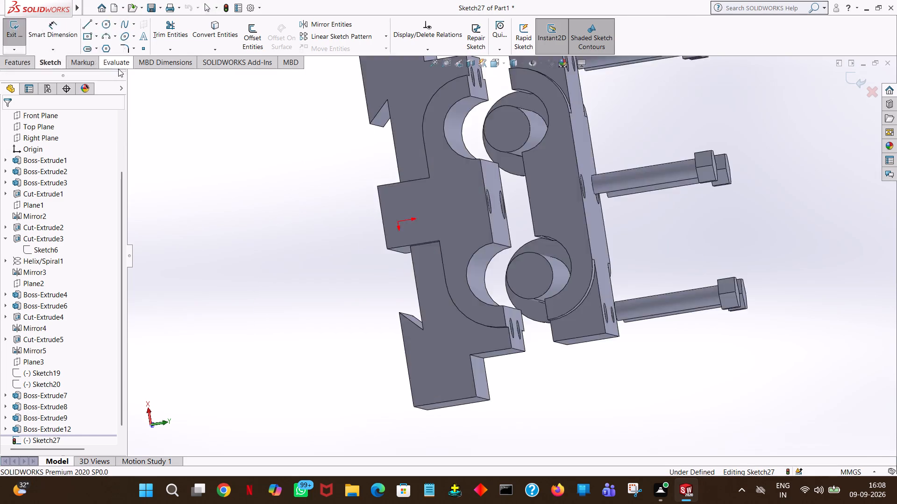
pyautogui.click(51, 59)
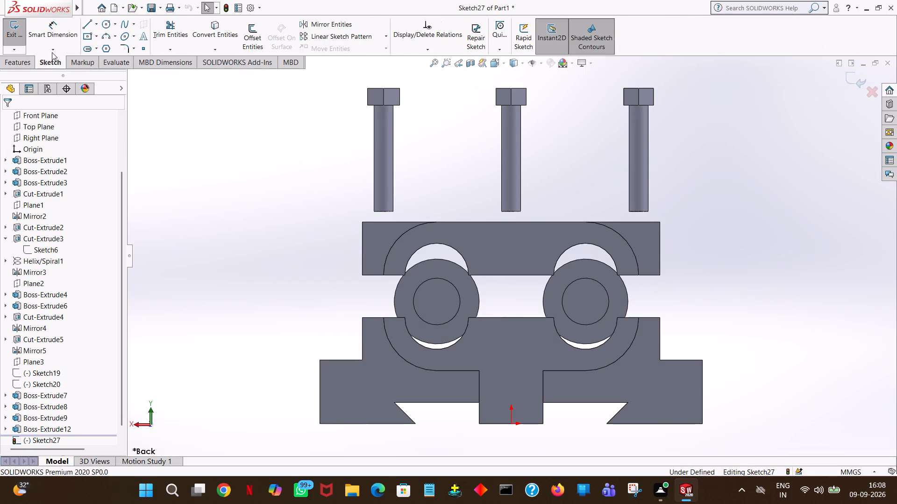
pyautogui.click(106, 20)
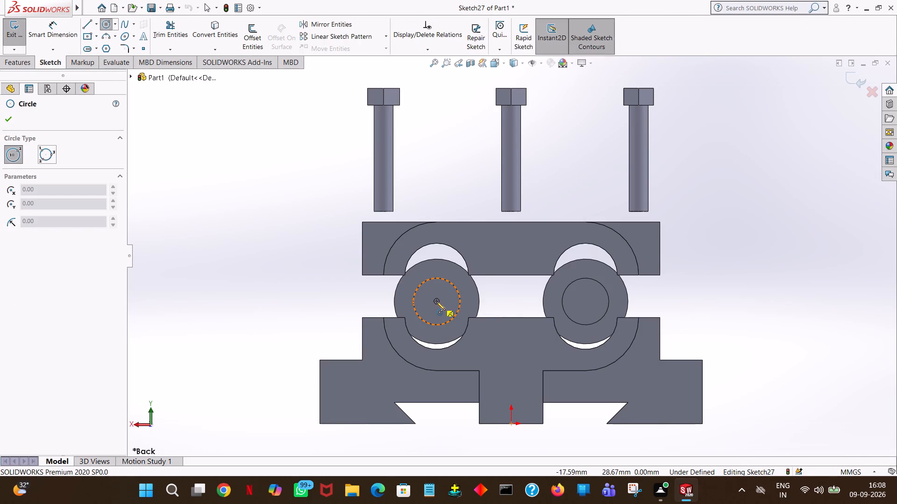
pyautogui.click(436, 301)
pyautogui.click(444, 273)
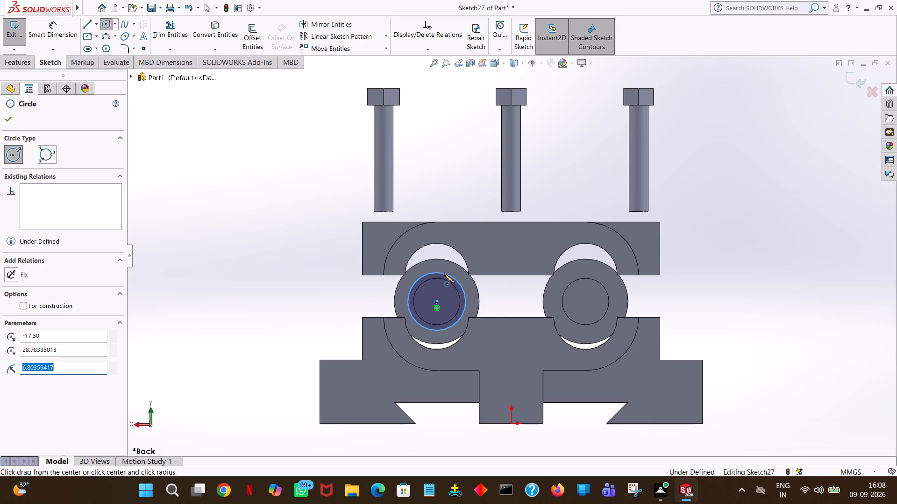
pyautogui.write('7.5')
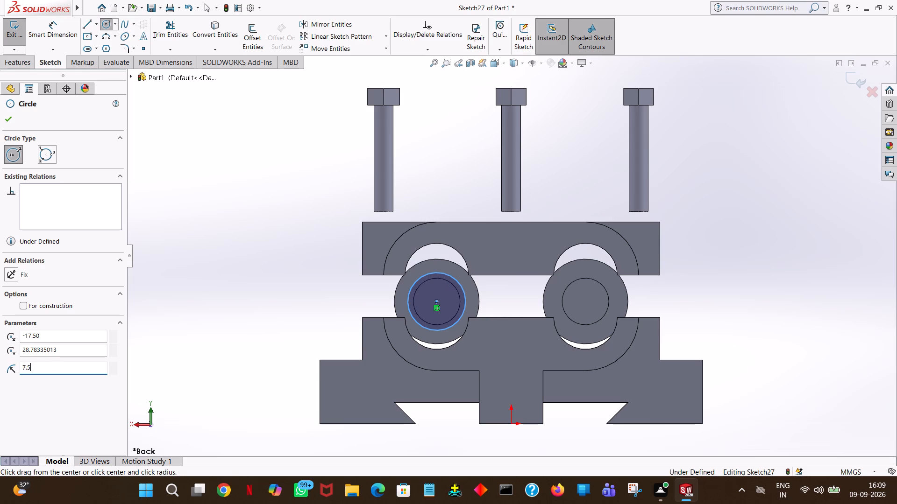
pyautogui.press('Return')
# Sketch a matching circle of 7.5 mm radius concentric with the other rod's plain end.
pyautogui.click(586, 301)
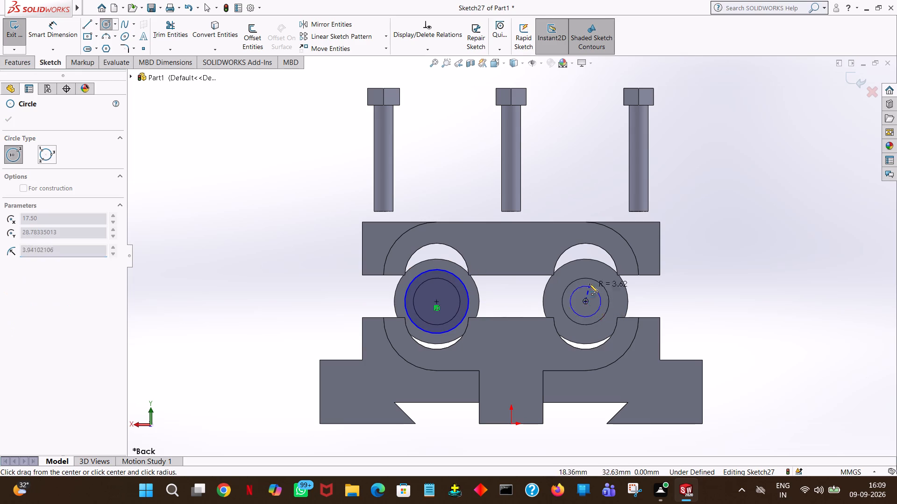
pyautogui.click(593, 273)
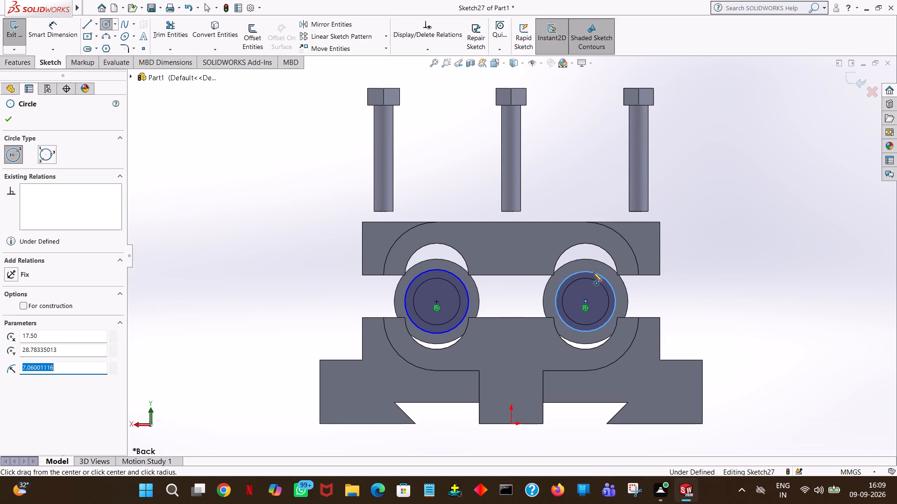
pyautogui.write('7.5')
pyautogui.press('Return')
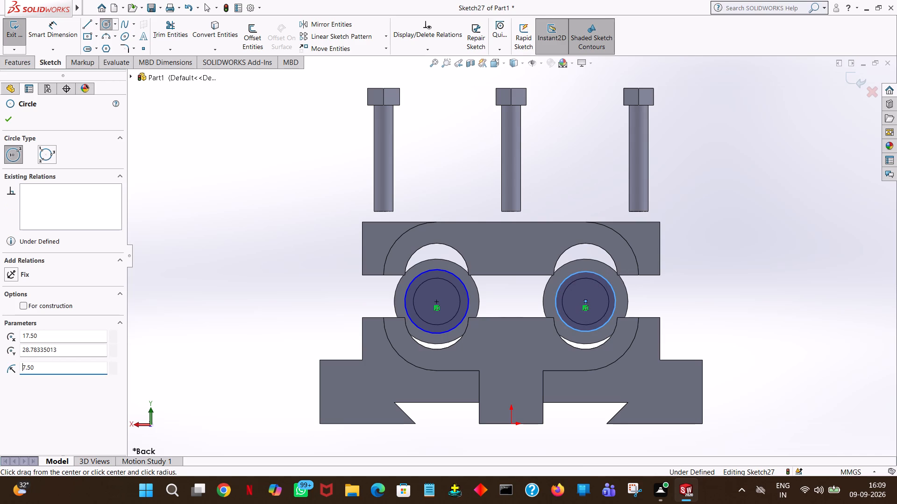
pyautogui.click(7, 123)
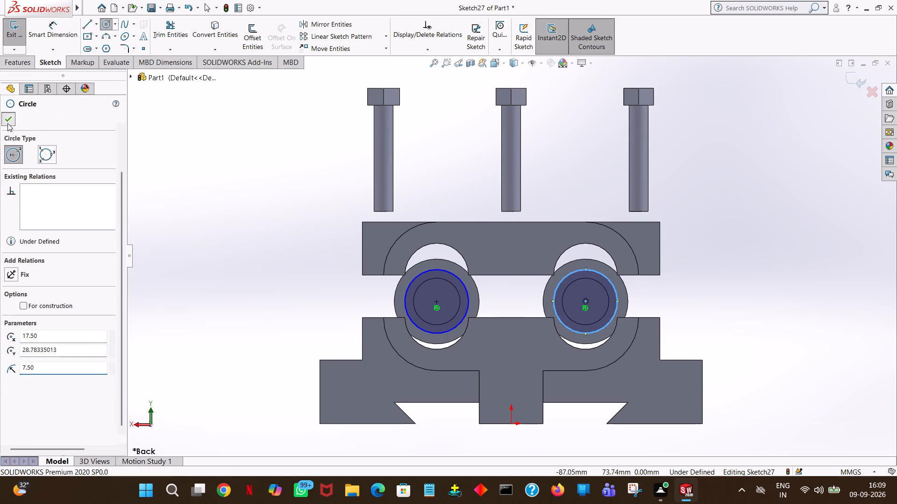
# Extrude both 7.5 mm radius circles 40 mm blind along the rods toward the flanges, with merged result.
pyautogui.click(13, 66)
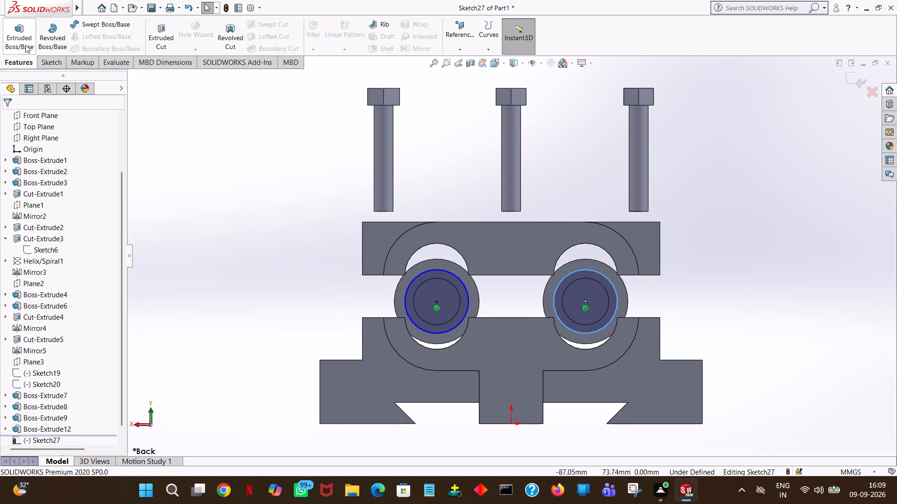
pyautogui.click(26, 44)
pyautogui.moveTo(689, 223); pyautogui.dragTo(612, 226, button='middle')
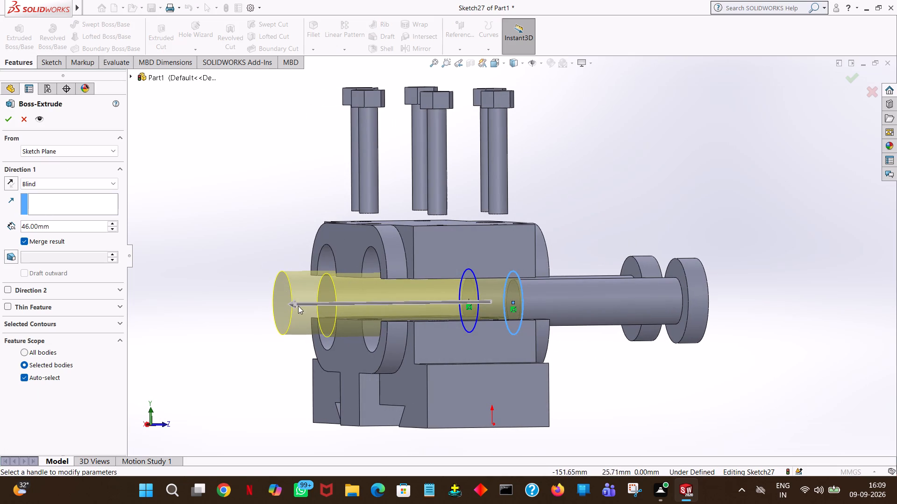
pyautogui.moveTo(294, 304); pyautogui.dragTo(673, 320)
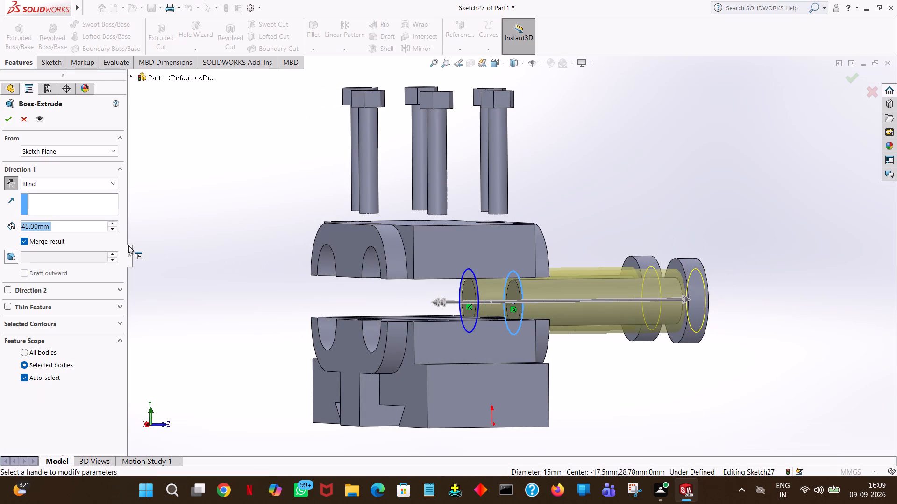
pyautogui.write('40')
pyautogui.press('Return')
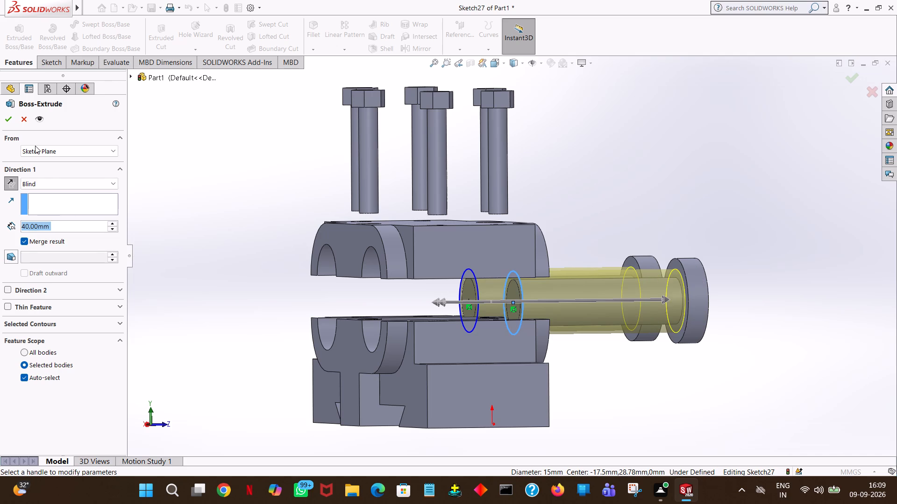
pyautogui.click(8, 125)
pyautogui.click(723, 184)
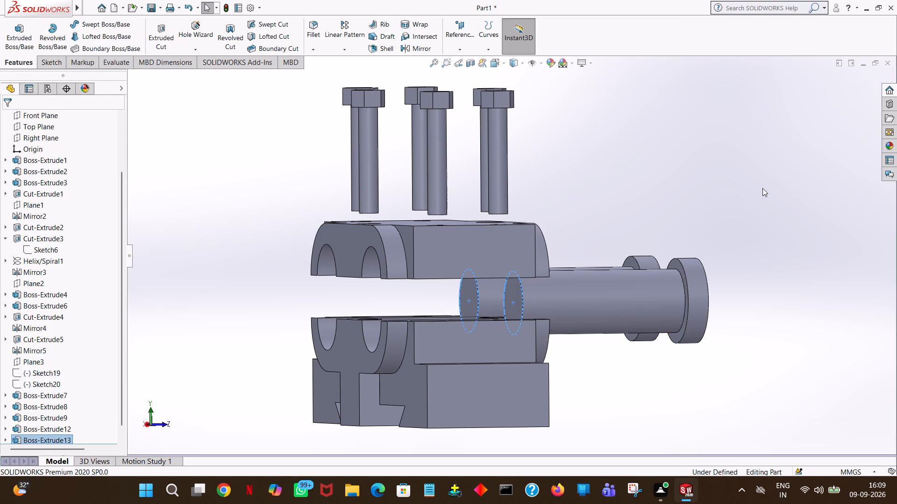
# Start an extruded cut sketch on a rod's flange face and draw a concentric circle of 5.5 mm radius on it.
pyautogui.moveTo(772, 190); pyautogui.dragTo(667, 192, button='middle')
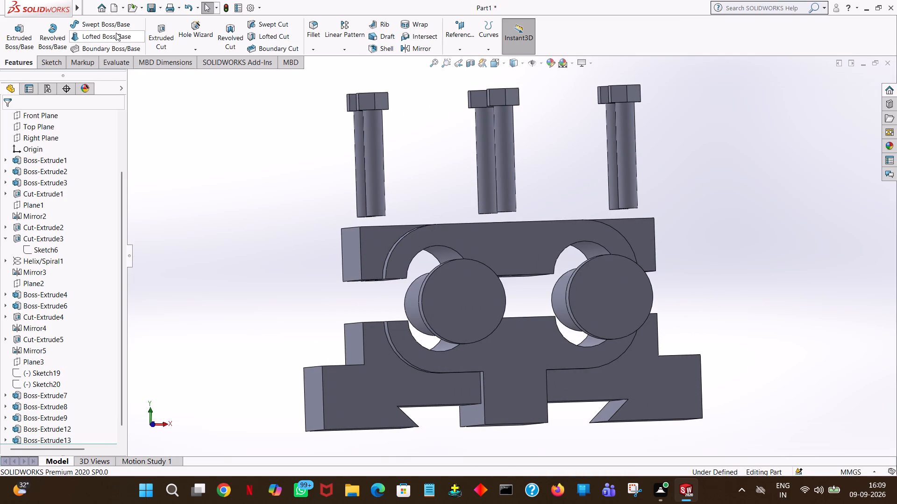
pyautogui.click(161, 33)
pyautogui.click(477, 308)
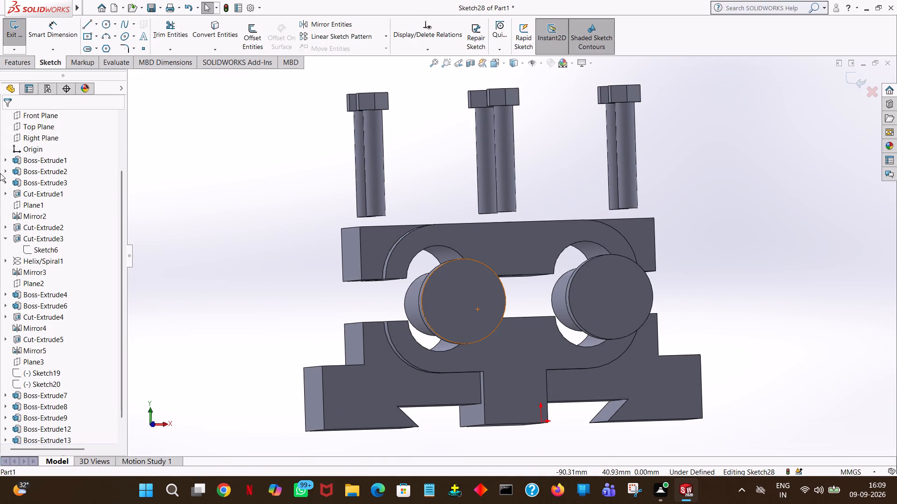
pyautogui.press('space')
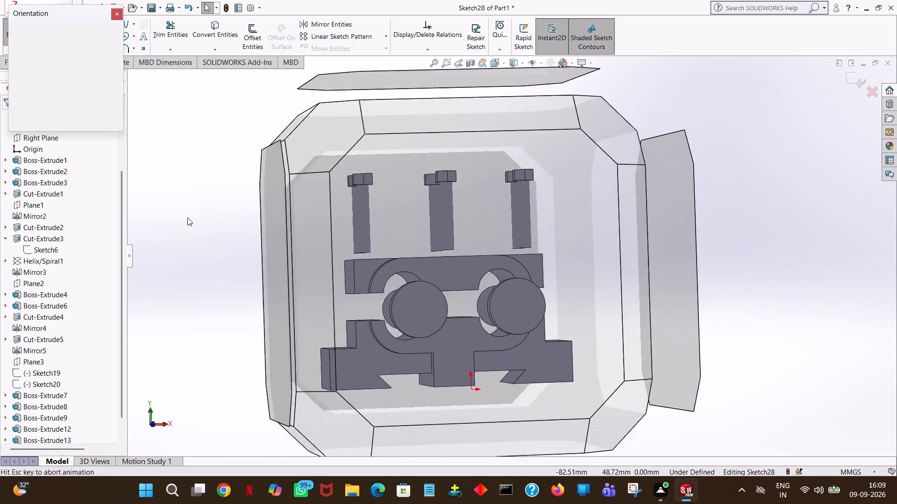
pyautogui.click(118, 73)
pyautogui.click(106, 23)
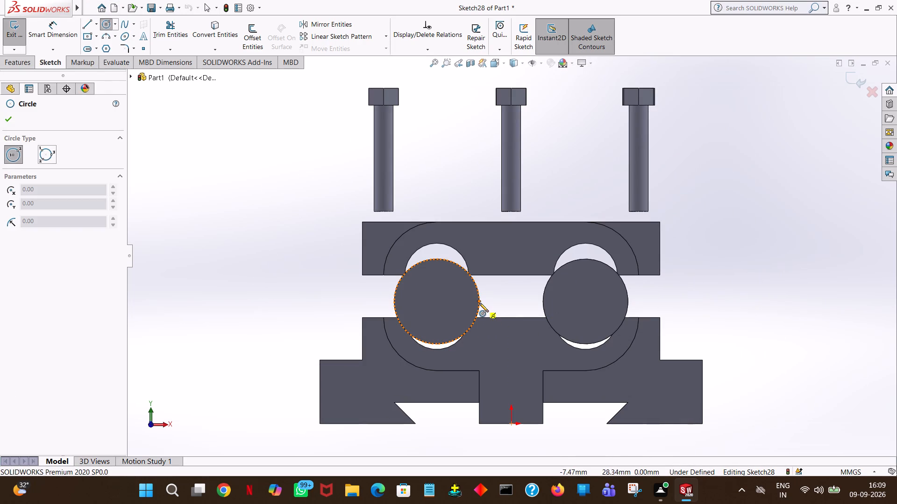
pyautogui.click(437, 302)
pyautogui.click(445, 274)
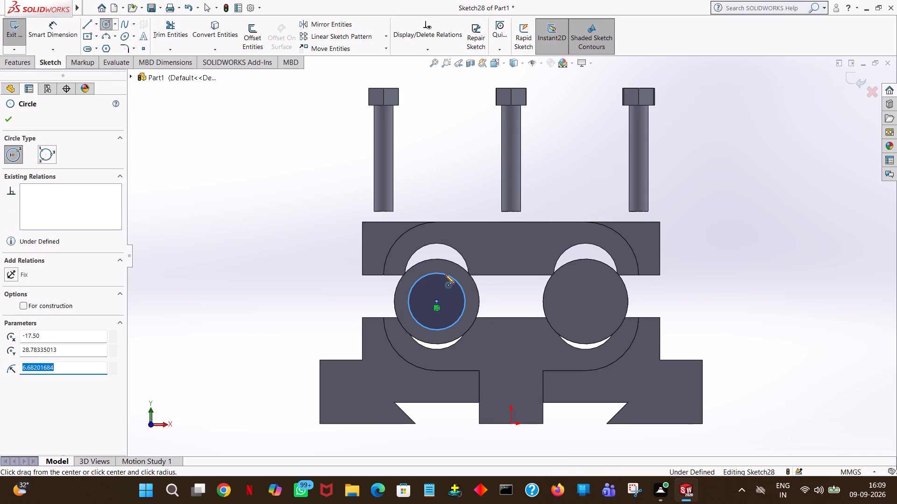
pyautogui.write('5.5')
pyautogui.press('Return')
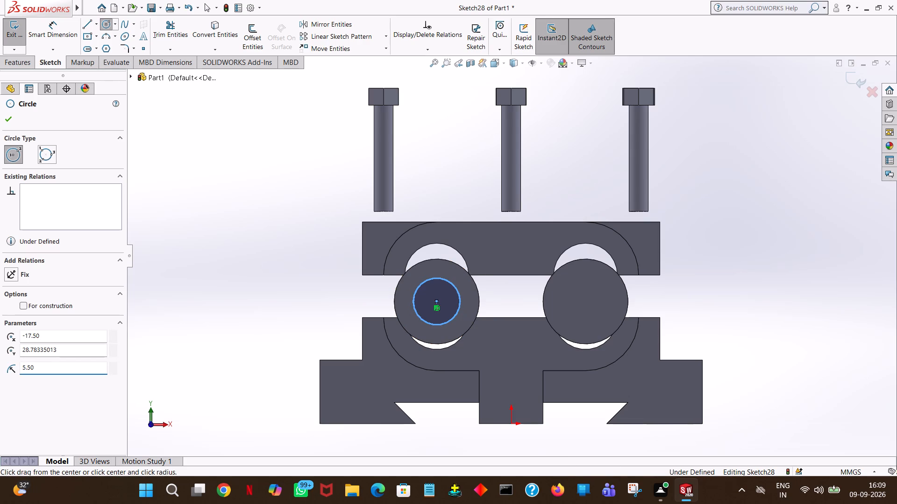
# Sketch a matching circle of 5.5 mm radius concentric with the other rod's flange.
pyautogui.click(585, 302)
pyautogui.click(586, 280)
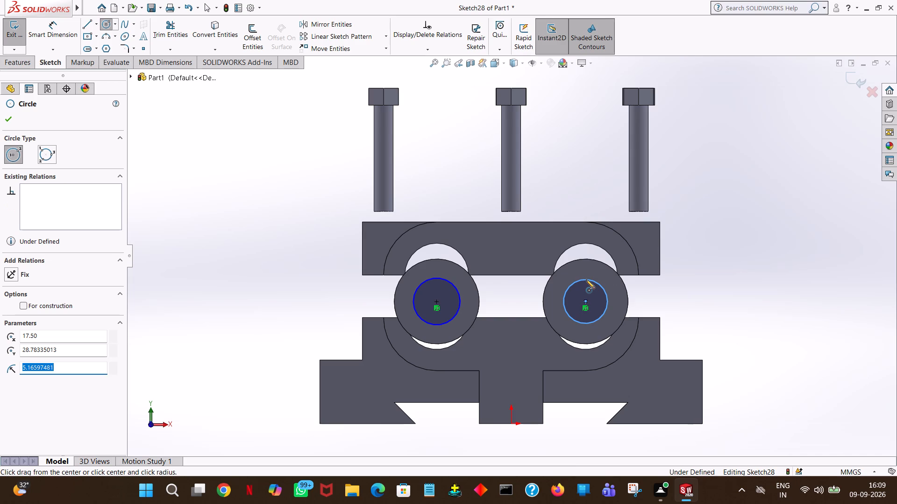
pyautogui.write('5.5')
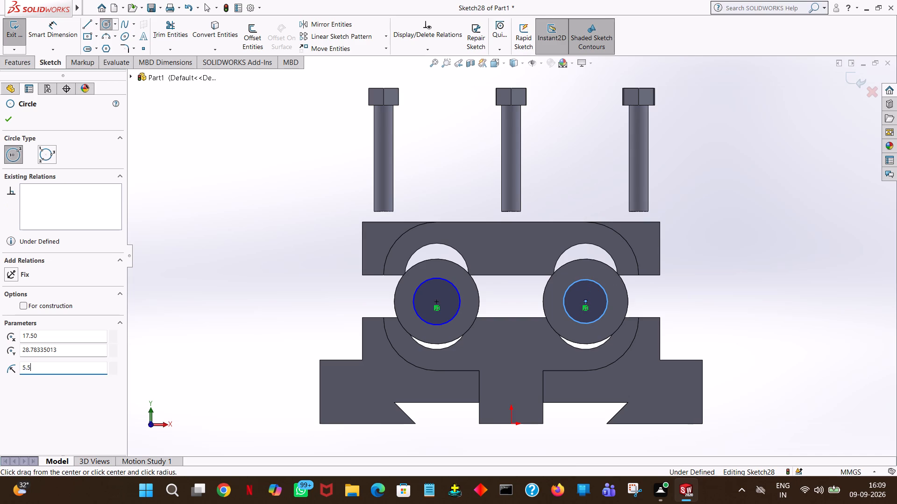
pyautogui.press('Return')
pyautogui.click(11, 117)
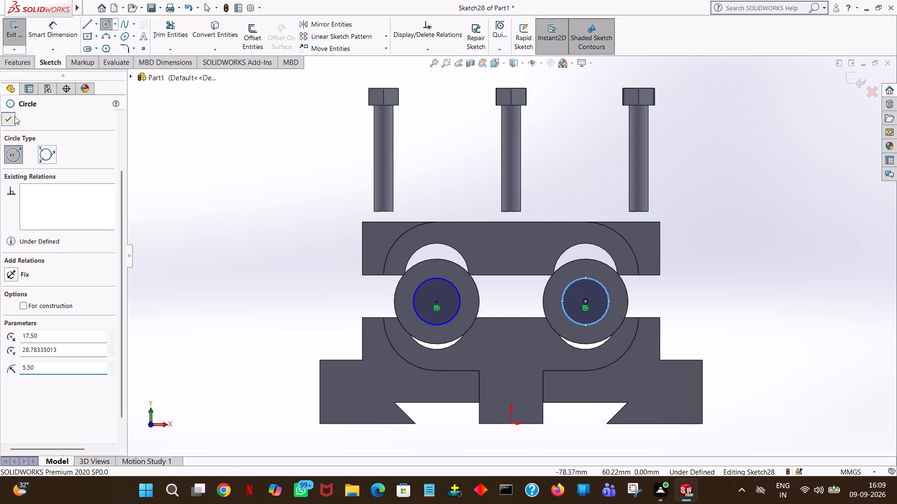
pyautogui.click(320, 148)
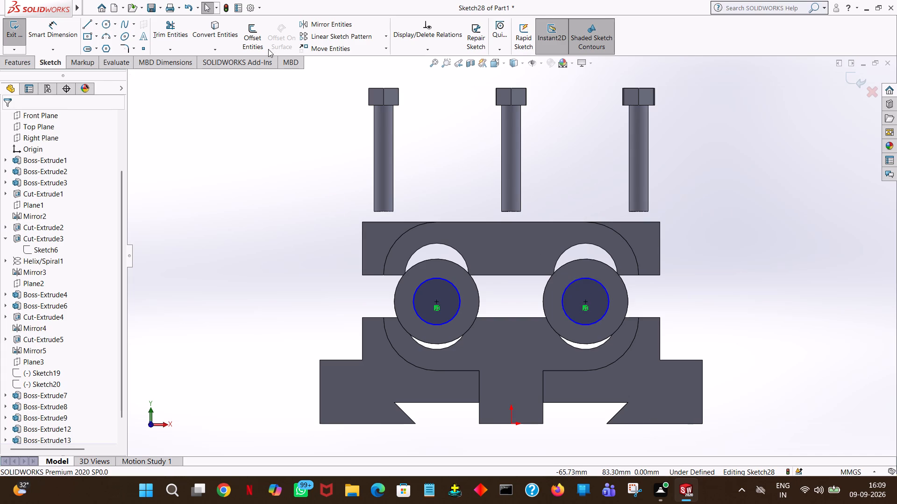
# Cut both 5.5 mm radius circles completely through the flanged rods with a blind depth of about 792 mm.
pyautogui.click(25, 60)
pyautogui.click(157, 42)
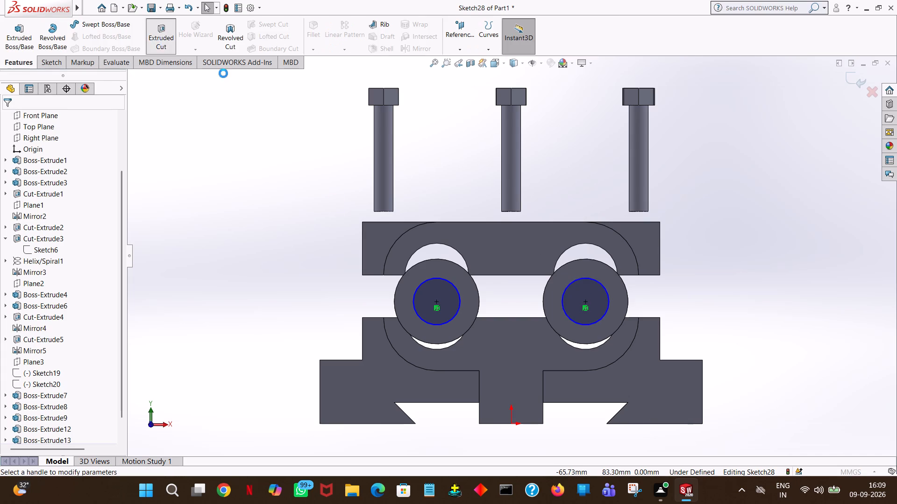
pyautogui.moveTo(303, 166); pyautogui.dragTo(391, 159, button='middle')
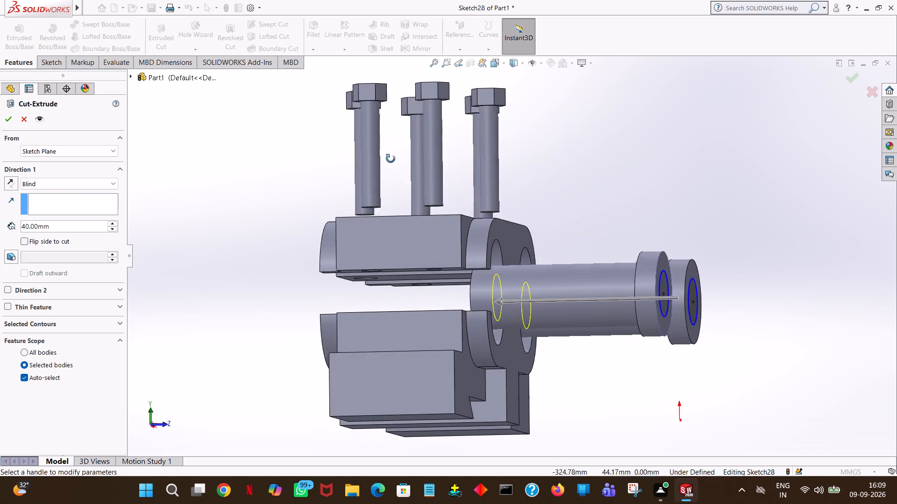
pyautogui.moveTo(391, 159); pyautogui.dragTo(487, 160, button='middle')
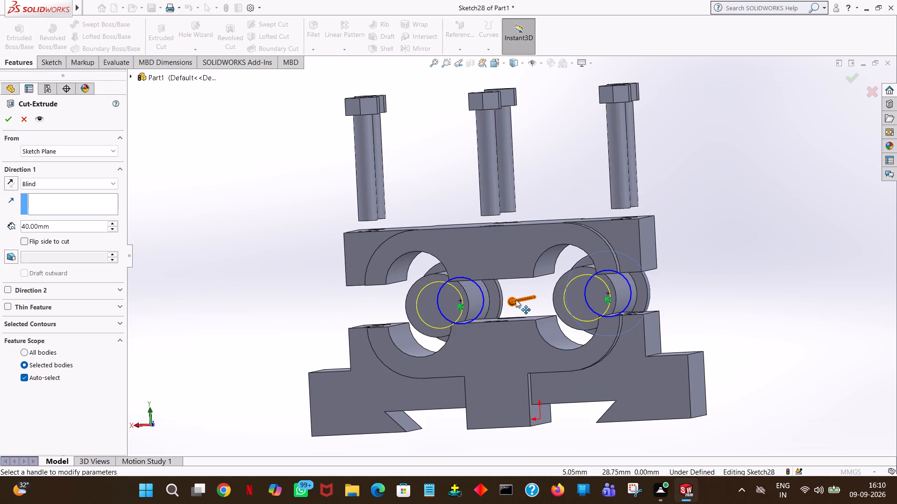
pyautogui.moveTo(516, 301); pyautogui.dragTo(124, 440)
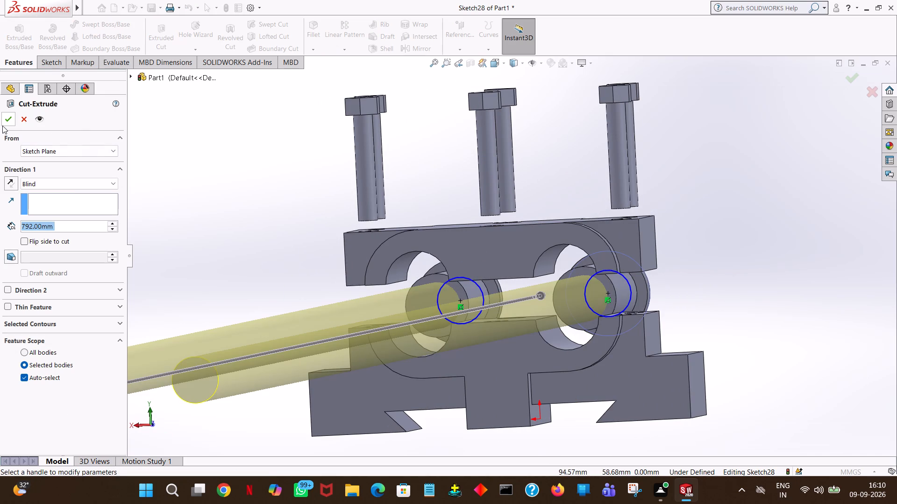
pyautogui.click(3, 117)
pyautogui.click(712, 216)
pyautogui.moveTo(712, 217); pyautogui.dragTo(667, 223, button='middle')
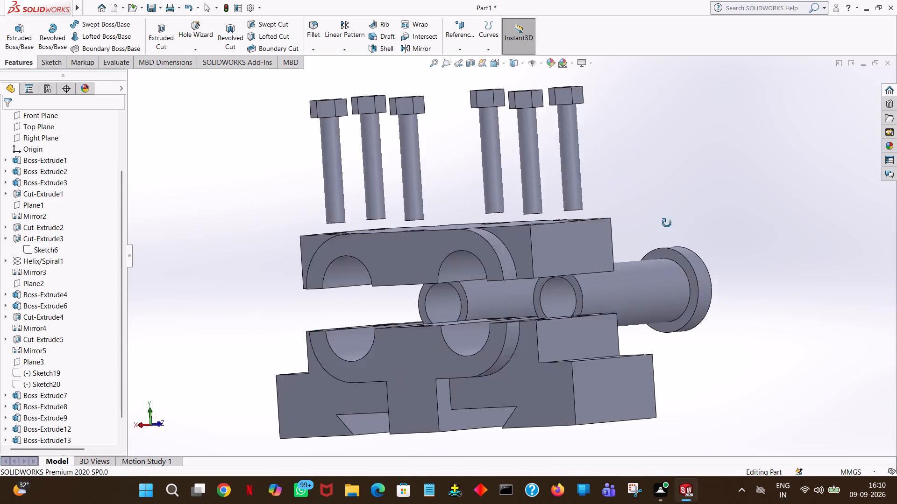
pyautogui.moveTo(667, 223); pyautogui.dragTo(557, 250, button='middle')
pyautogui.click(722, 204)
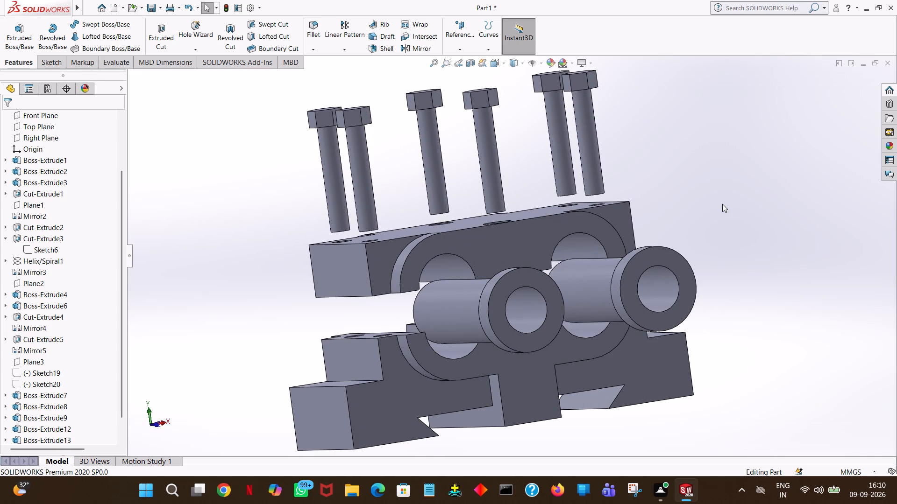
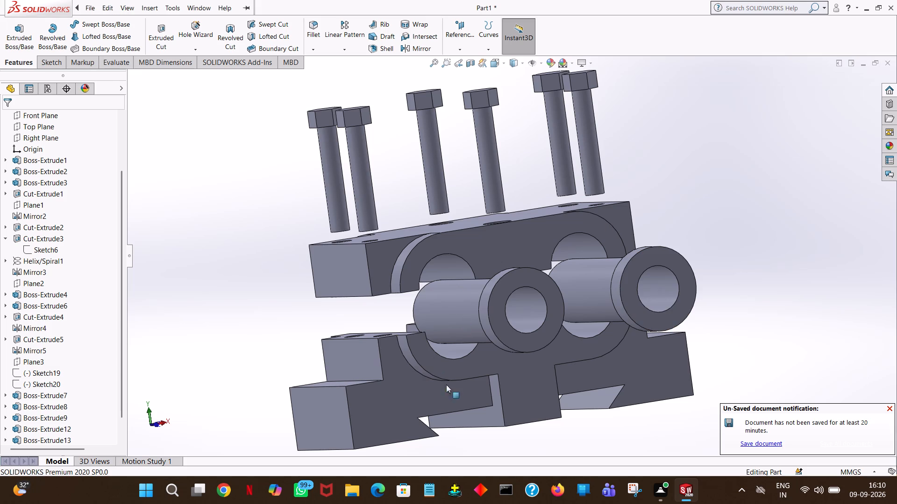
# Examine the finished clamp block, bolts and bored rods from the front, back and underside, finishing in the isometric view.
pyautogui.click(885, 407)
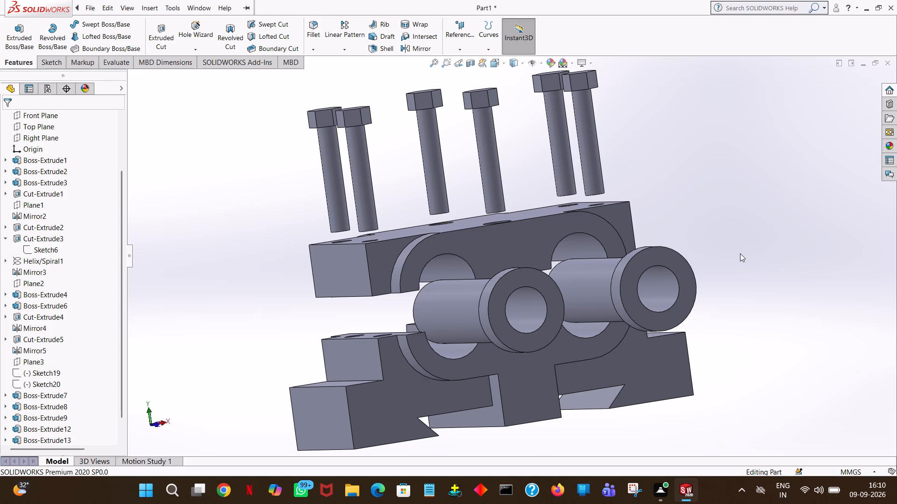
pyautogui.moveTo(740, 253); pyautogui.dragTo(555, 293, button='middle')
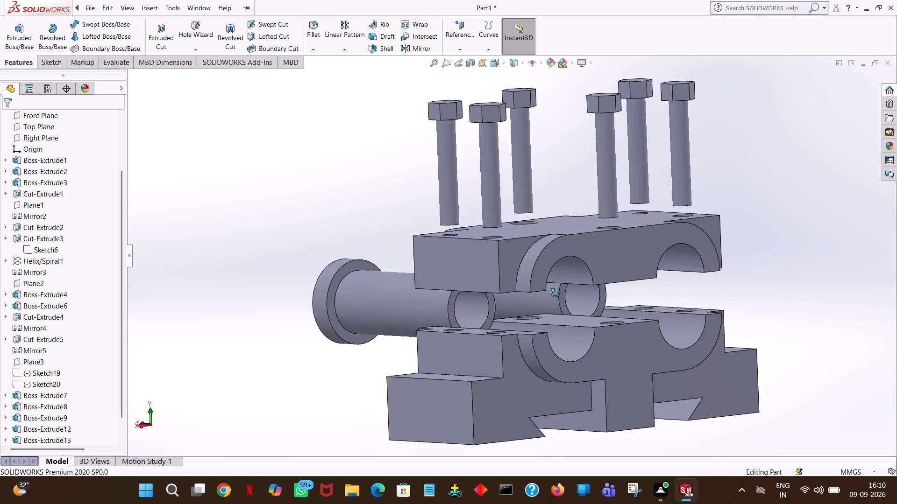
pyautogui.moveTo(555, 293); pyautogui.dragTo(546, 227, button='middle')
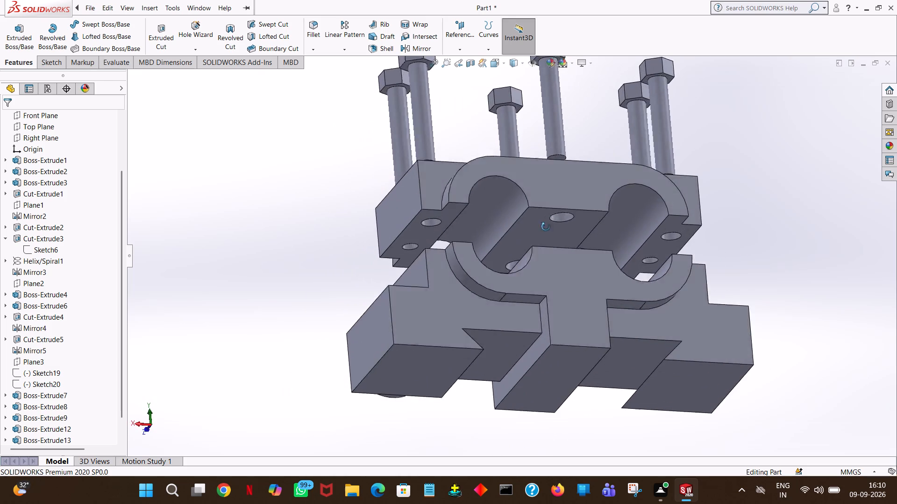
pyautogui.moveTo(546, 227); pyautogui.dragTo(576, 204, button='middle')
pyautogui.moveTo(613, 230); pyautogui.dragTo(727, 221, button='middle')
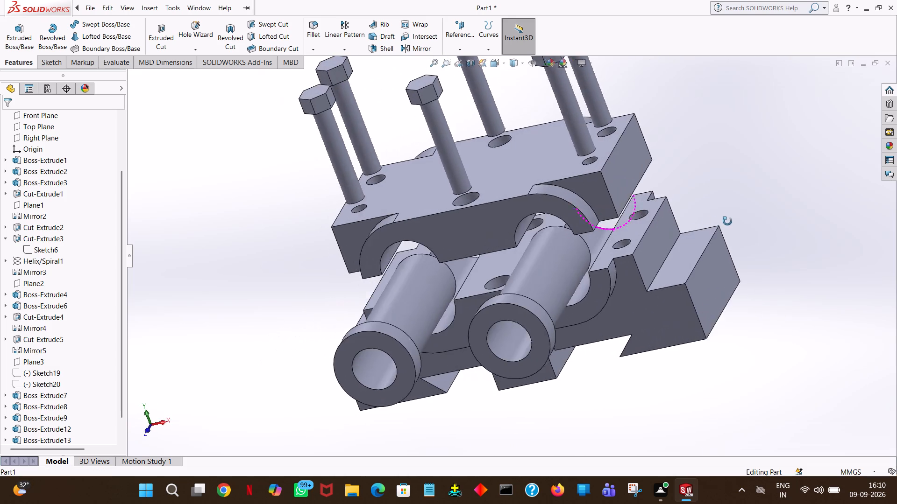
pyautogui.moveTo(727, 221); pyautogui.dragTo(732, 220, button='middle')
pyautogui.hotkey('ctrl', '7')
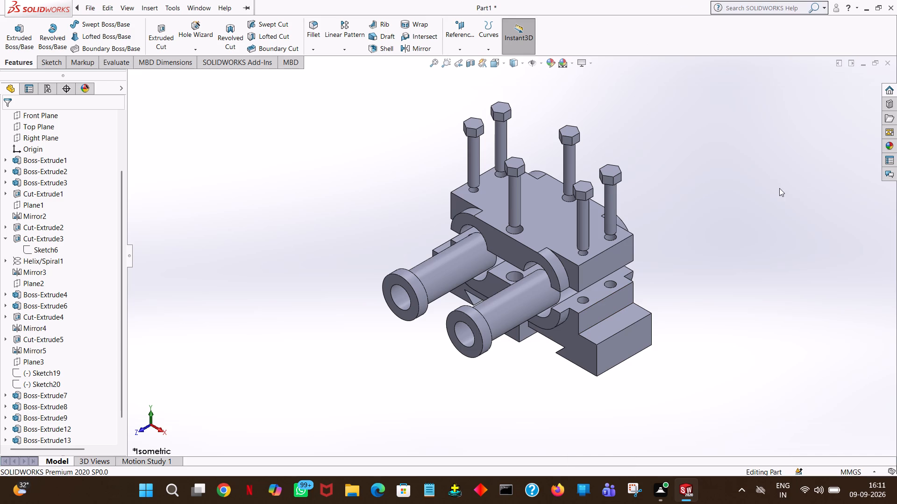
pyautogui.click(397, 156)
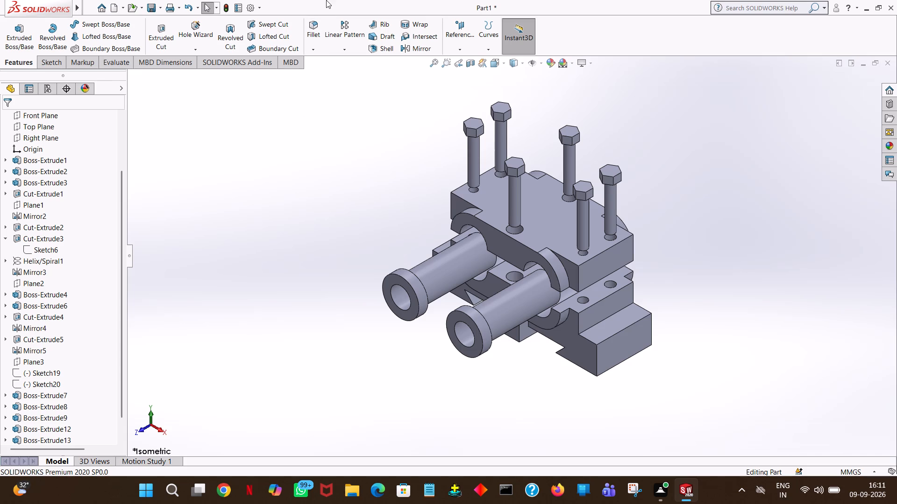
# Save the part as "bolted mechanical clamp assembly" in the "desighn new job" folder on drive E.
pyautogui.click(151, 7)
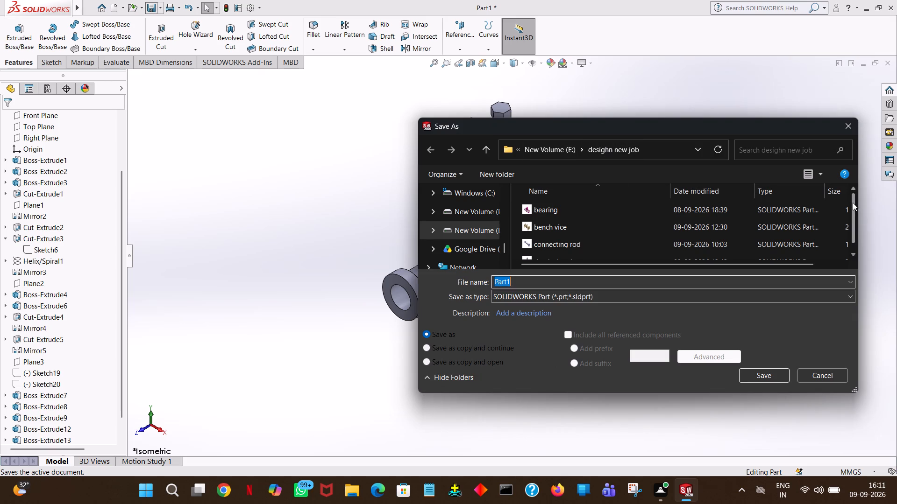
pyautogui.moveTo(854, 205); pyautogui.dragTo(857, 236)
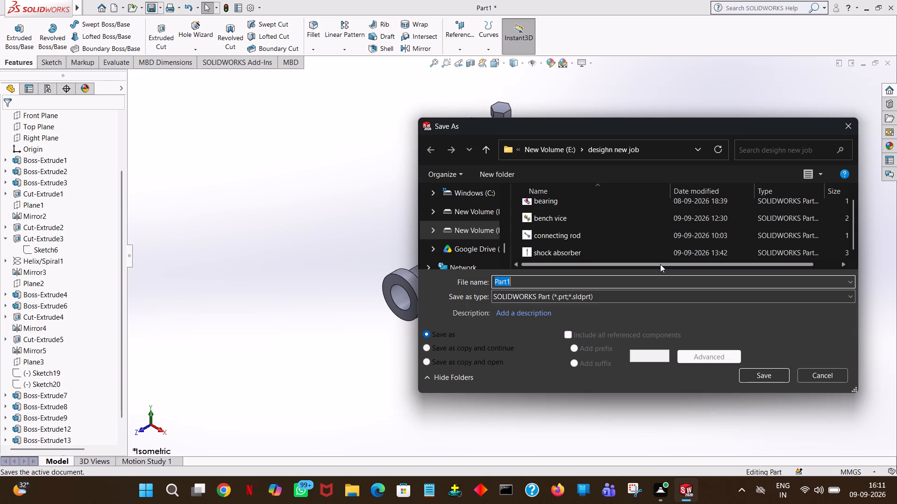
pyautogui.write('bolted mechanical')
pyautogui.press('space')
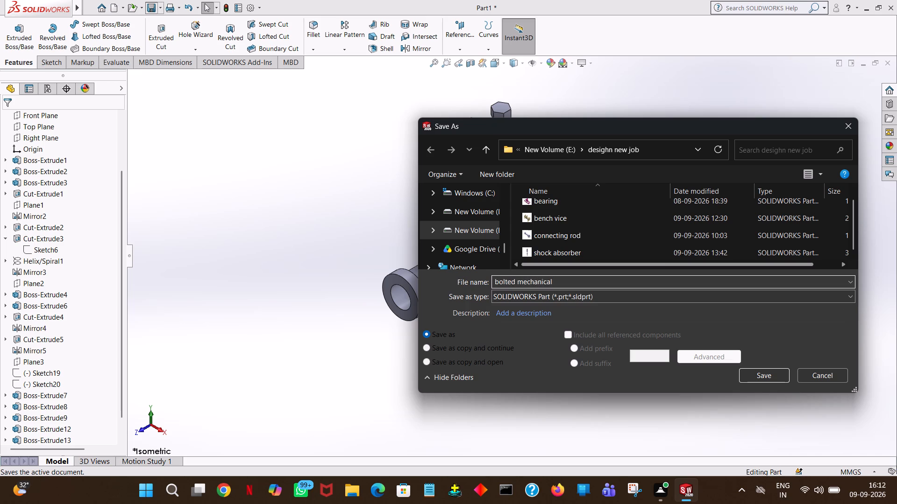
pyautogui.press('c')
pyautogui.write('lamp assembly')
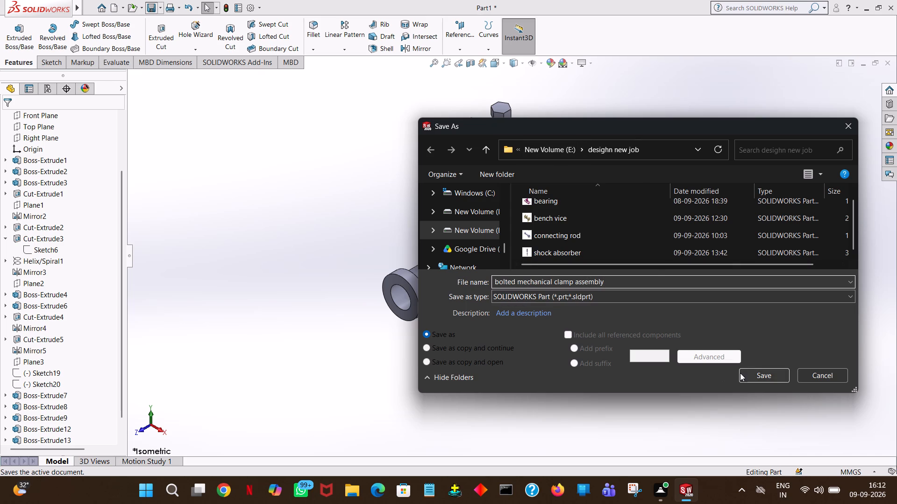
pyautogui.click(769, 371)
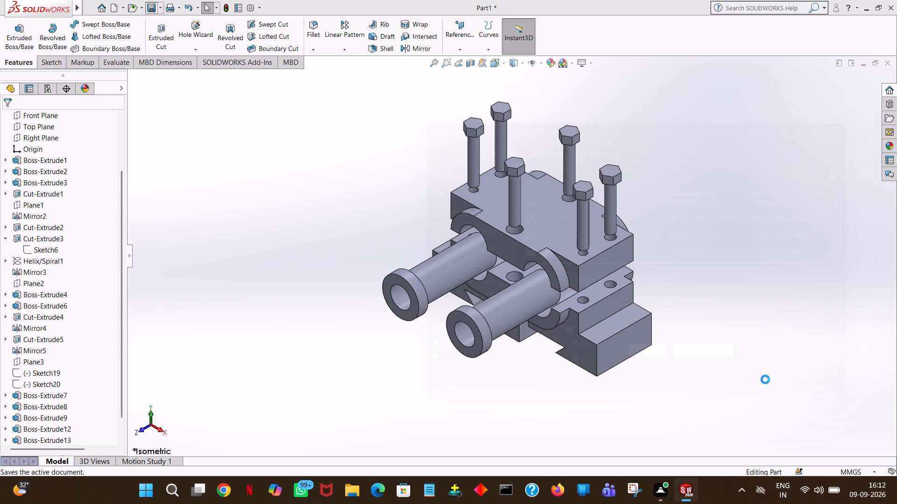
# Save a copy of the model as an Adobe PDF, under the same name, in the "pdf new job" folder on drive E.
pyautogui.click(161, 11)
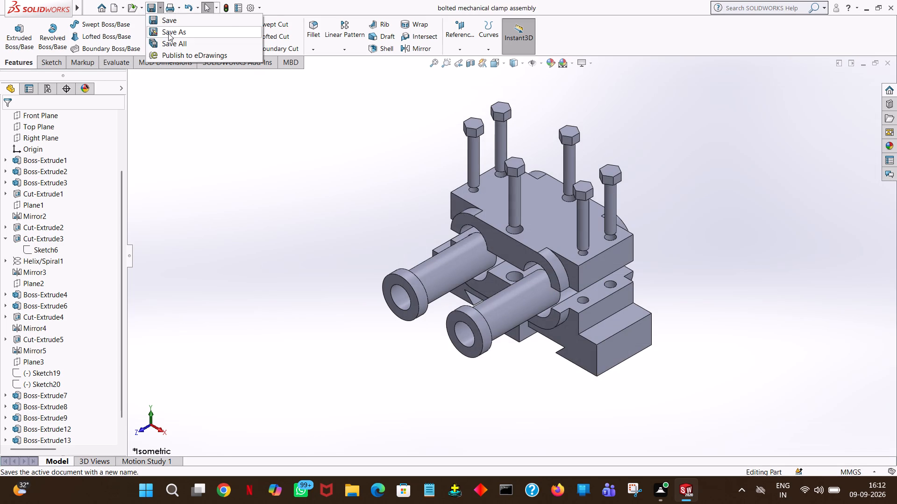
pyautogui.click(168, 33)
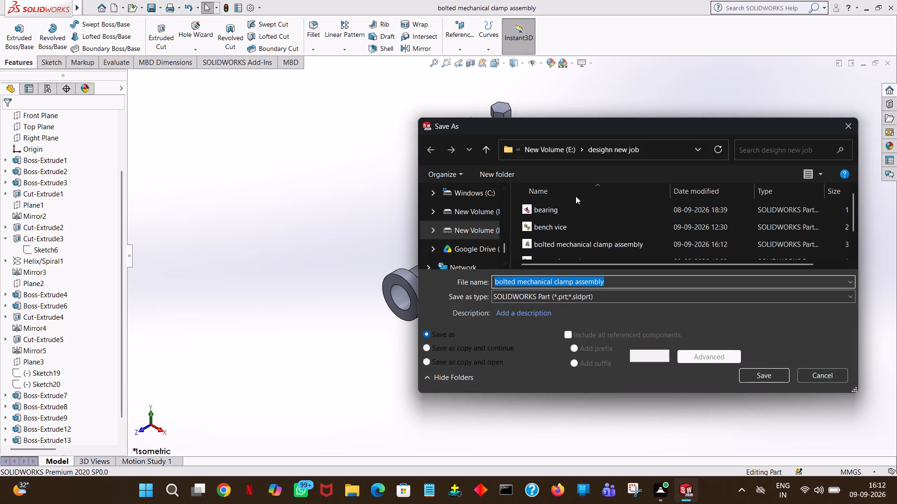
pyautogui.click(539, 147)
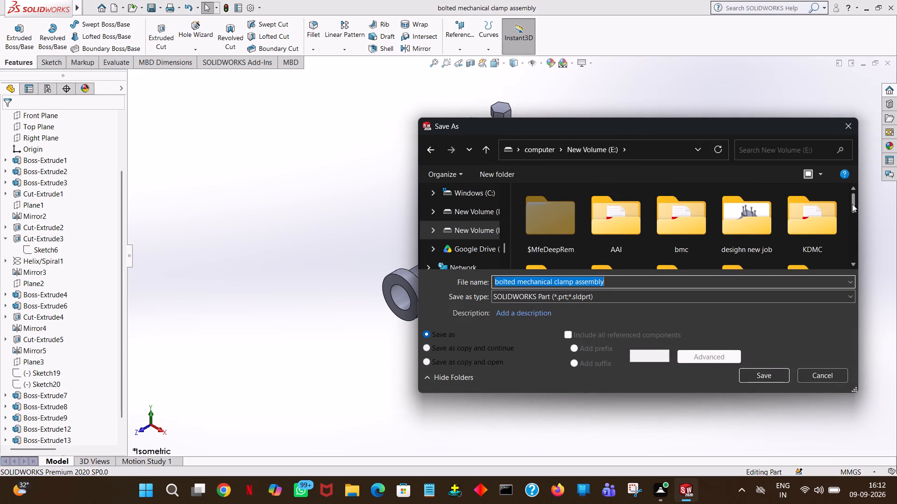
pyautogui.moveTo(852, 204); pyautogui.dragTo(855, 246)
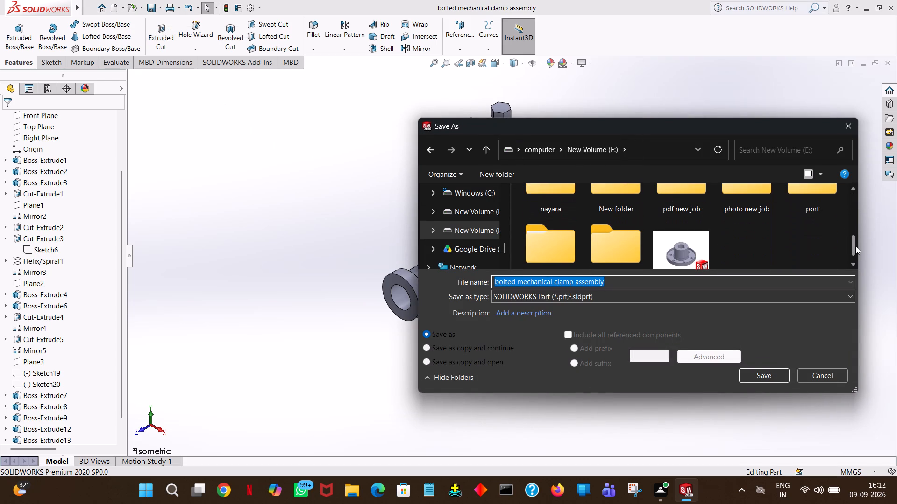
pyautogui.moveTo(855, 246); pyautogui.dragTo(856, 240)
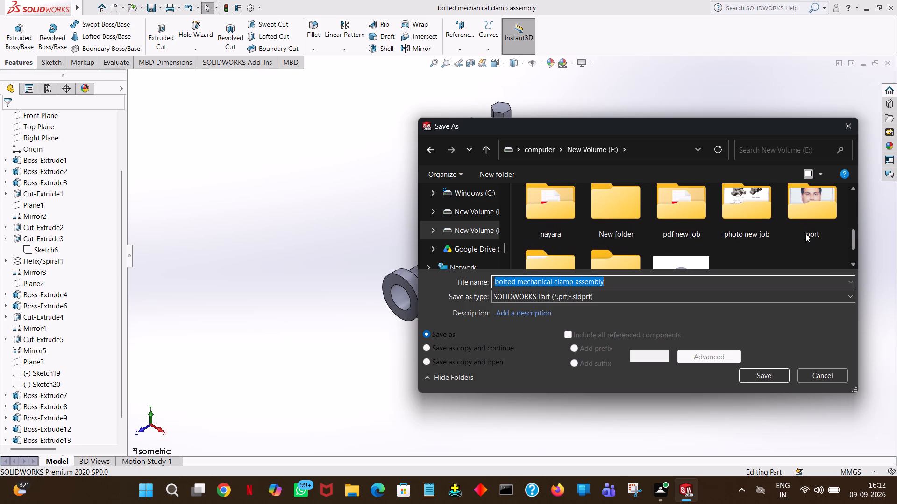
pyautogui.doubleClick(698, 203)
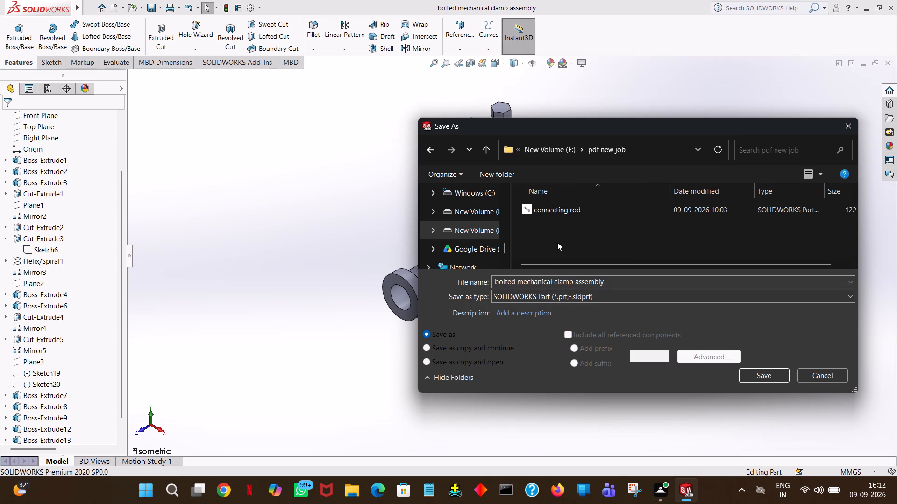
pyautogui.click(641, 298)
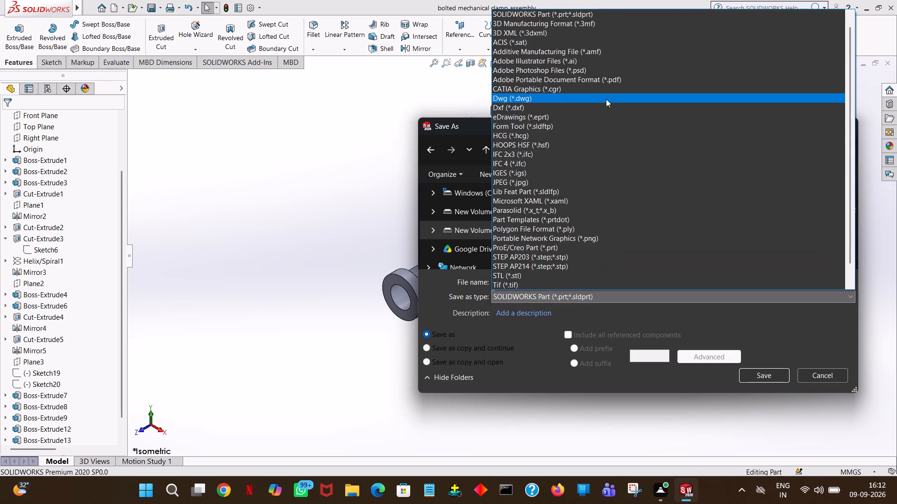
pyautogui.click(613, 78)
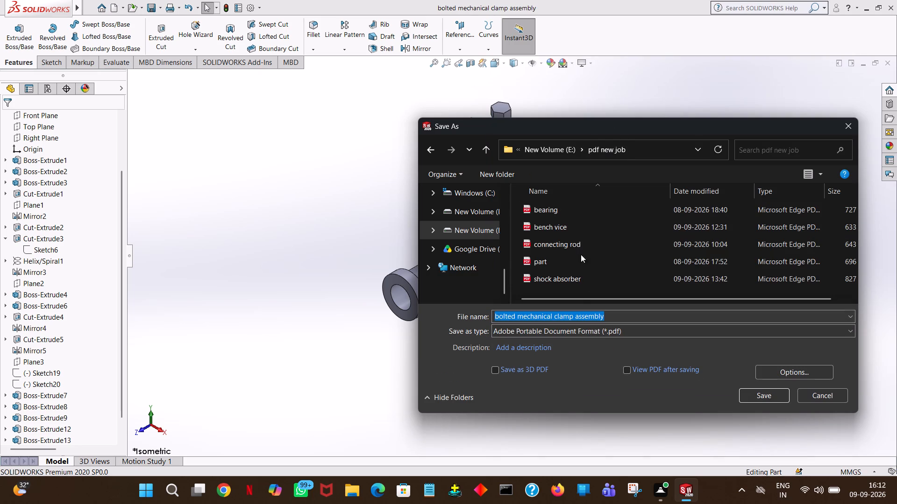
pyautogui.click(776, 396)
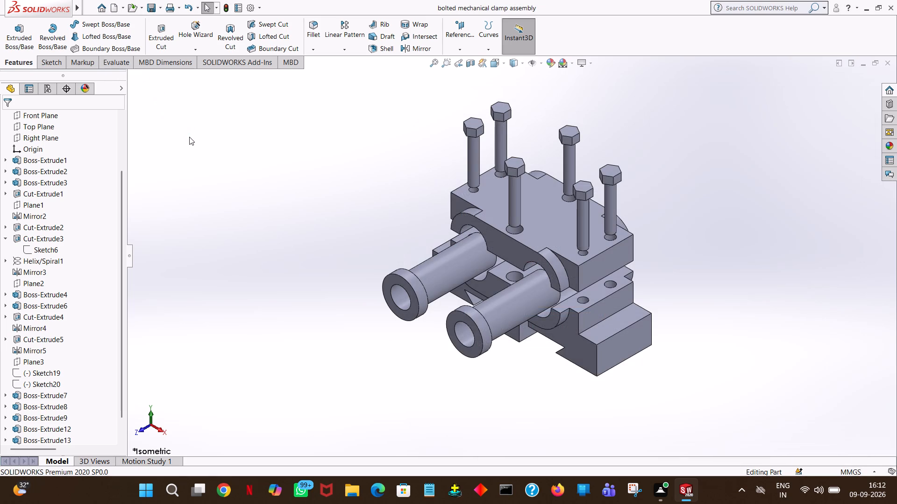